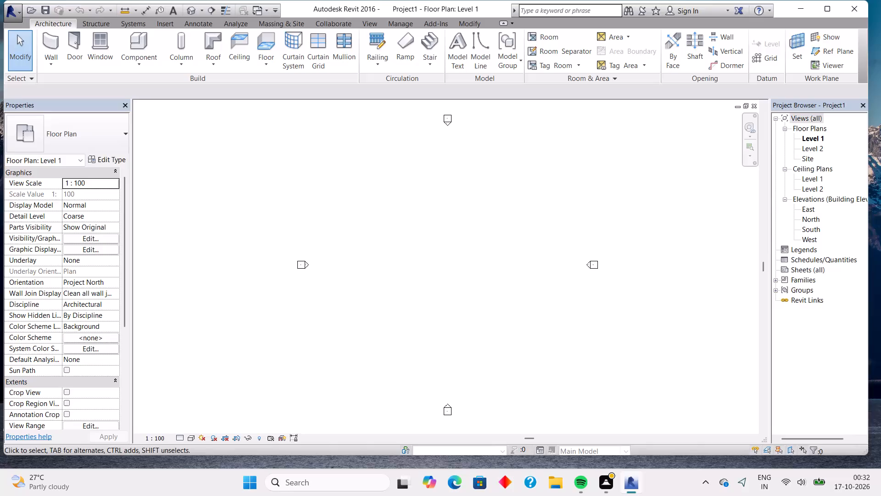
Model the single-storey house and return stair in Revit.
Set the project's length units to feet and fractional inches.
{"action": "type", "text": "UN"}
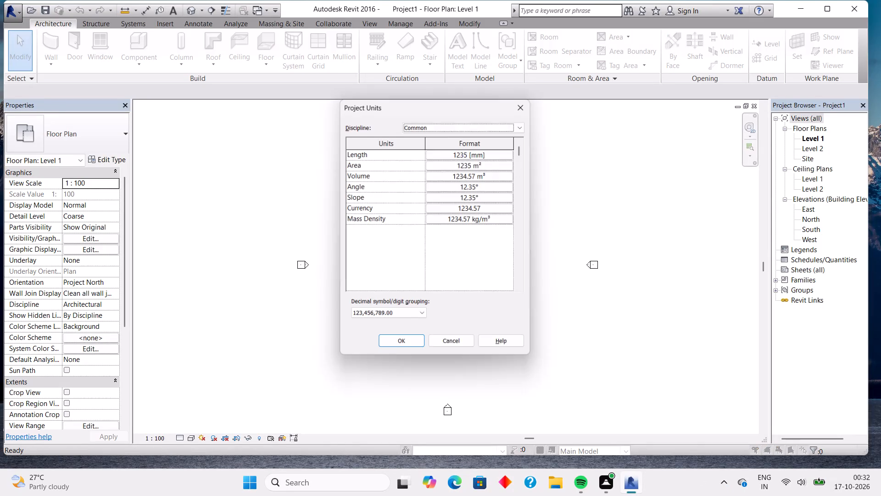
{"action": "left_click", "coordinate": [481, 153]}
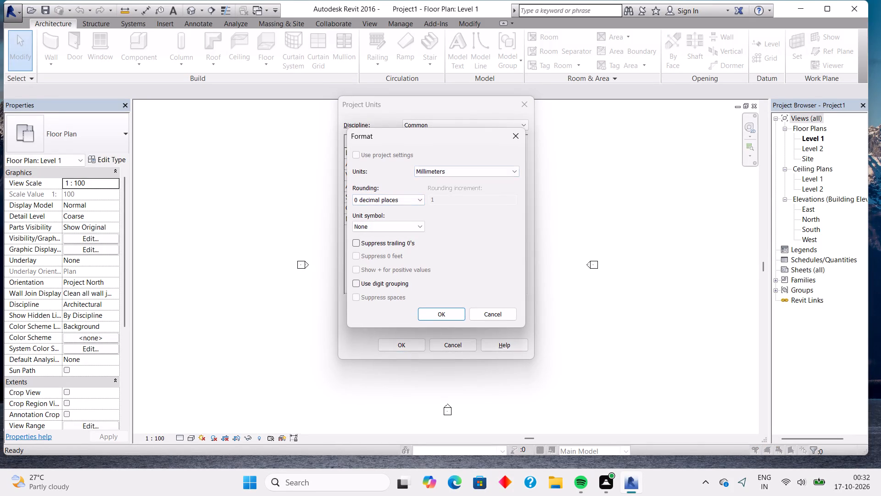
{"action": "left_click", "coordinate": [465, 171]}
{"action": "left_click", "coordinate": [451, 190]}
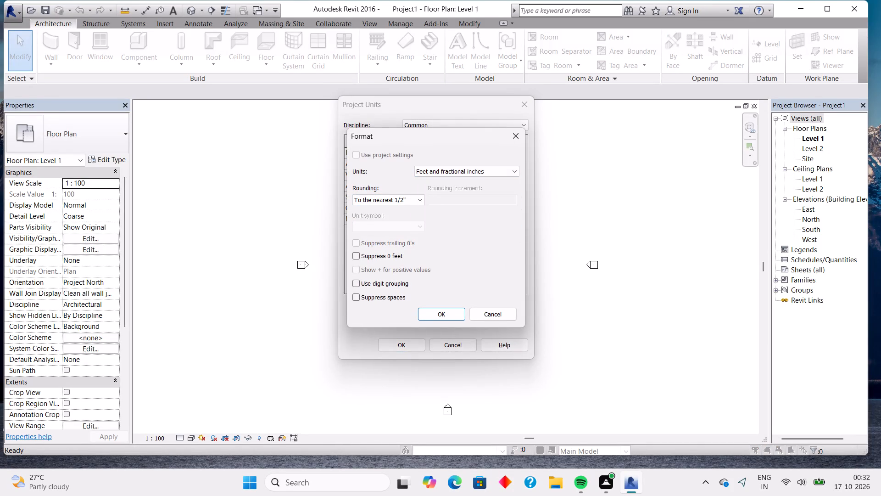
{"action": "left_click", "coordinate": [434, 317]}
{"action": "left_click", "coordinate": [413, 346]}
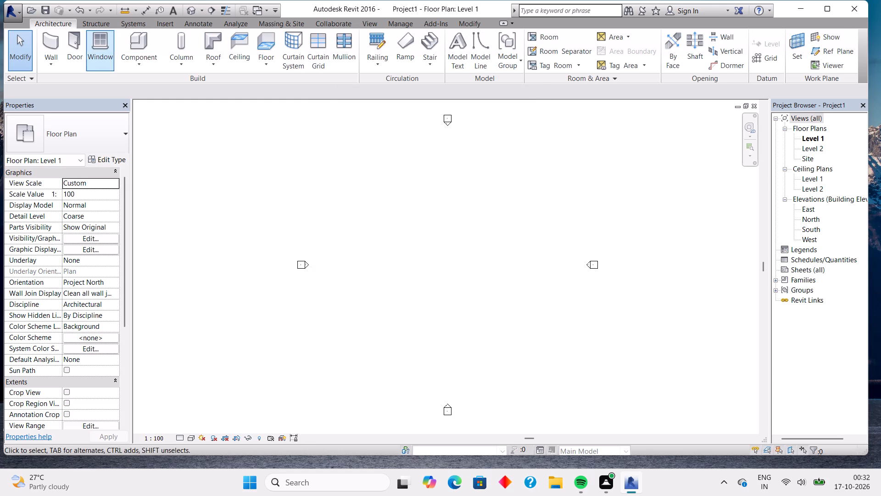
Draw a closed rectangular outline of Generic - 200mm walls on Level 1, 30 ft wide by 40 ft deep.
{"action": "left_click", "coordinate": [57, 42]}
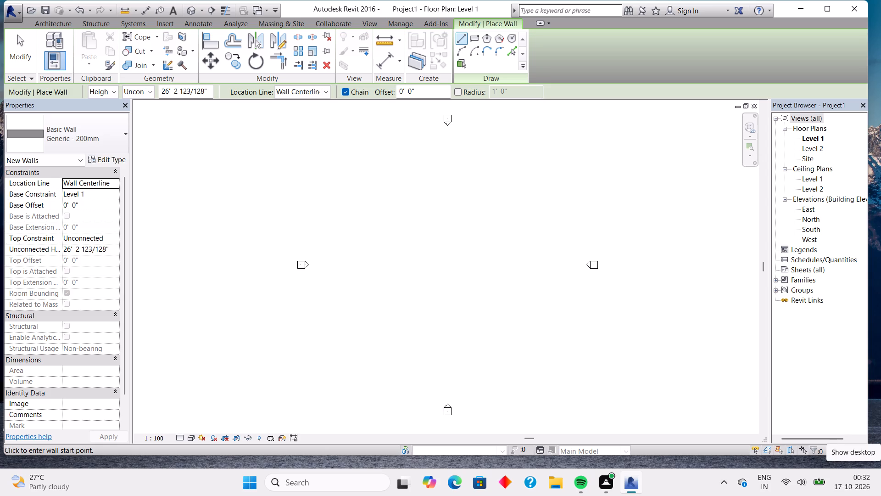
{"action": "left_click", "coordinate": [404, 193]}
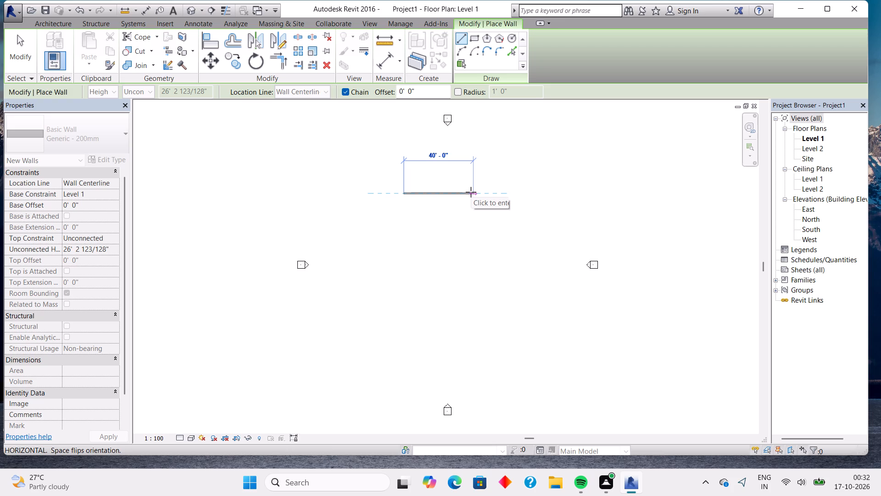
{"action": "type", "text": "30"}
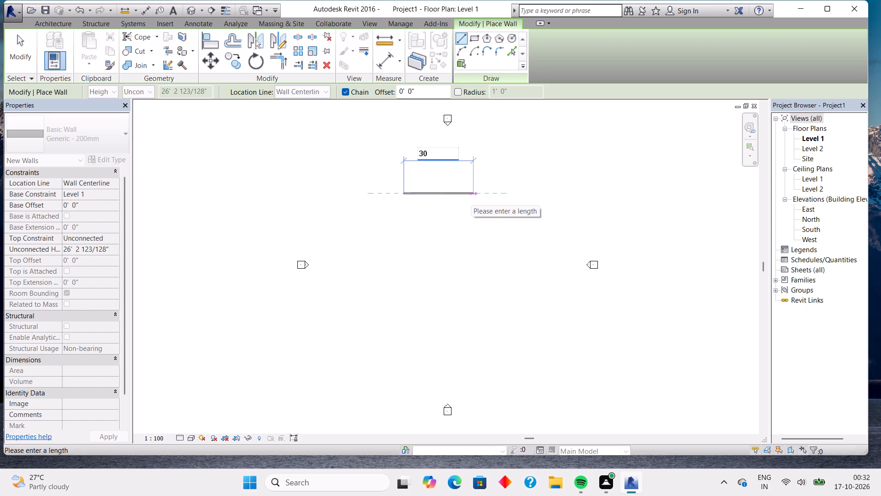
{"action": "key", "text": "Return"}
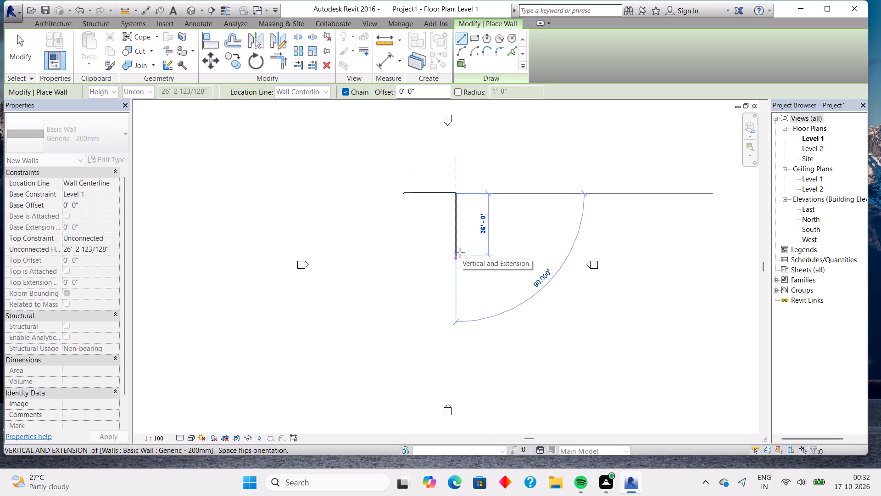
{"action": "type", "text": "40"}
{"action": "key", "text": "Return"}
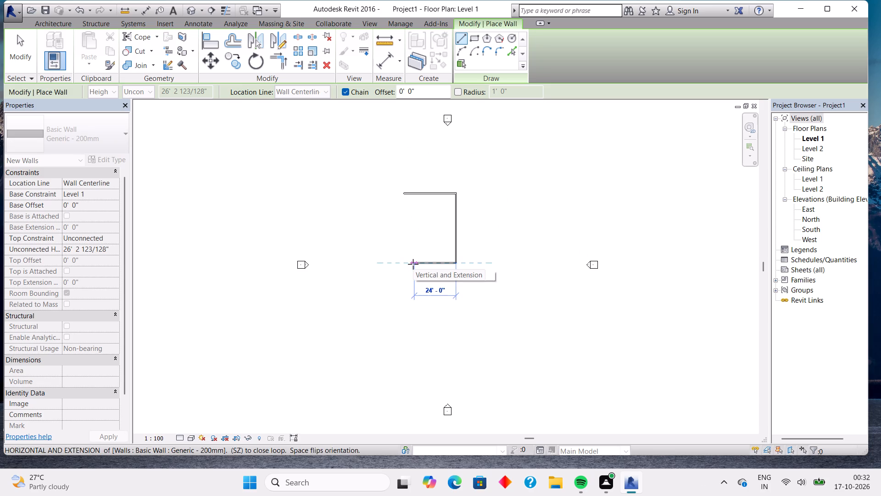
{"action": "type", "text": "30"}
{"action": "key", "text": "Return"}
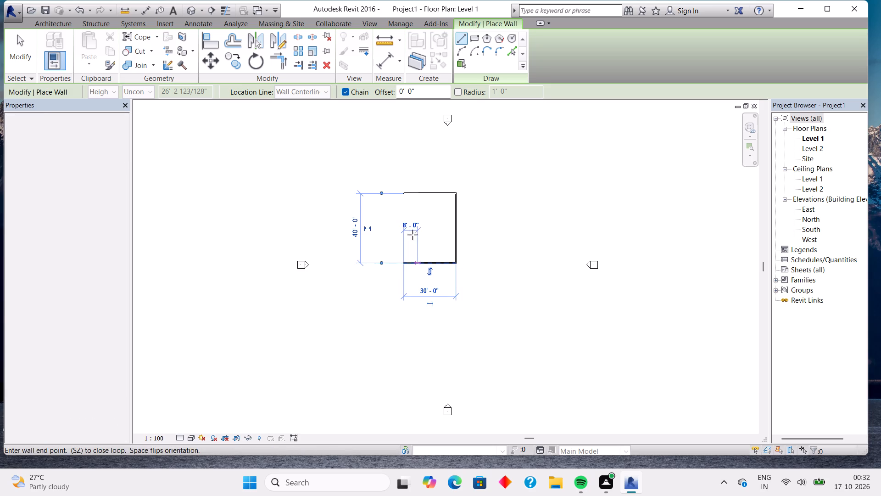
{"action": "type", "text": "40"}
{"action": "key", "text": "Return"}
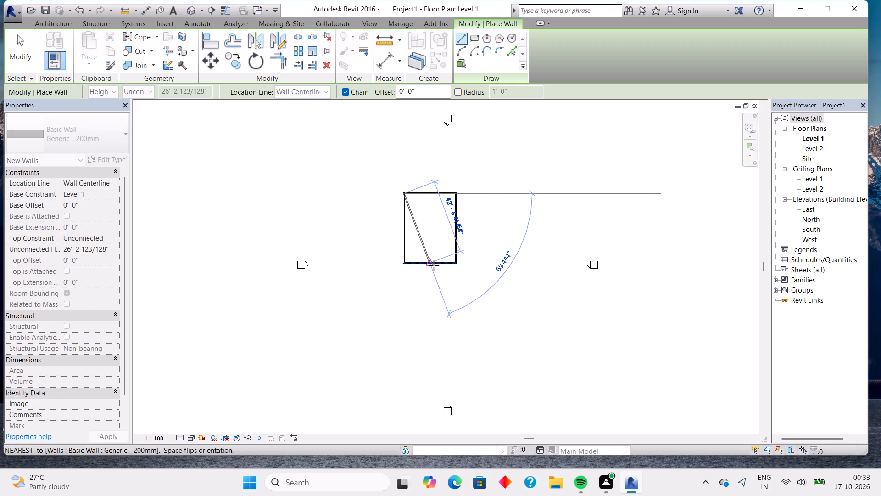
{"action": "key", "text": "Escape"}
Draw two interior walls enclosing a room about 12' wide by 11'-6" deep in the building's northwest corner.
{"action": "scroll", "coordinate": [428, 225], "scroll_direction": "up", "scroll_amount": 7}
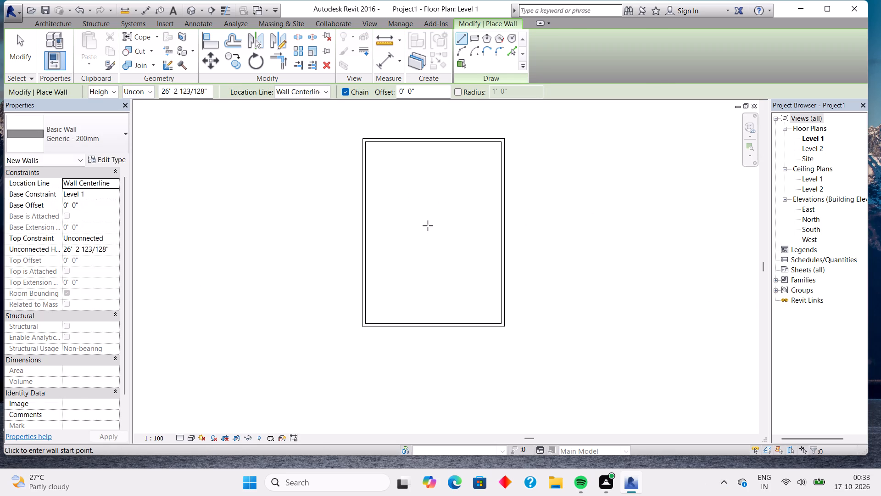
{"action": "scroll", "coordinate": [428, 225], "scroll_direction": "up", "scroll_amount": 1}
{"action": "middle_click_drag", "start_coordinate": [428, 225], "coordinate": [417, 247]}
{"action": "scroll", "coordinate": [417, 247], "scroll_direction": "up", "scroll_amount": 1}
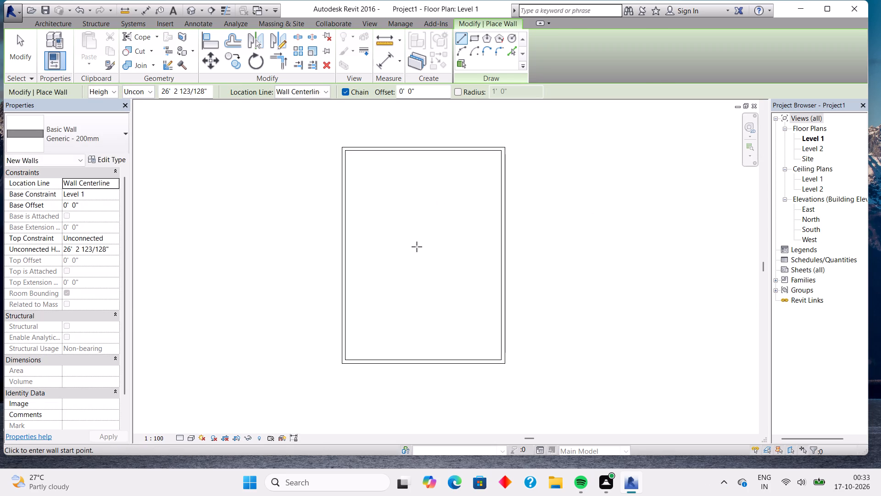
{"action": "scroll", "coordinate": [417, 247], "scroll_direction": "up", "scroll_amount": 1}
{"action": "middle_click_drag", "start_coordinate": [417, 247], "coordinate": [392, 268]}
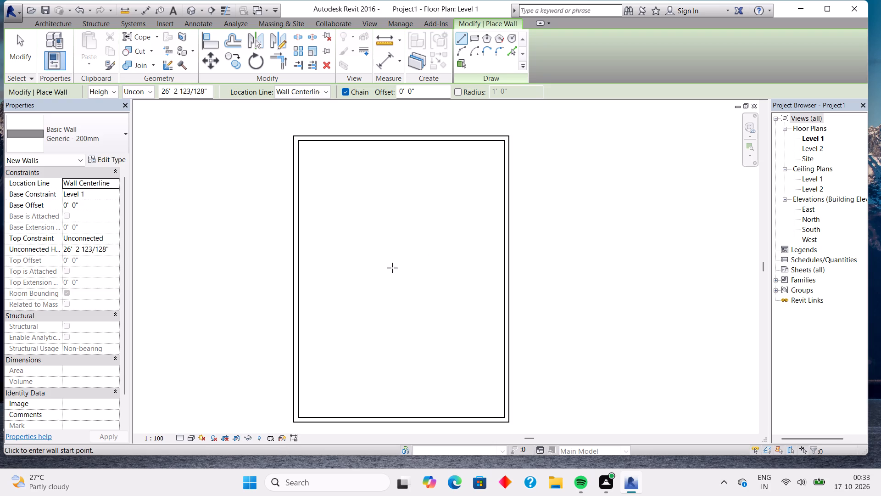
{"action": "scroll", "coordinate": [392, 268], "scroll_direction": "up", "scroll_amount": 1}
{"action": "scroll", "coordinate": [392, 268], "scroll_direction": "down", "scroll_amount": 1}
{"action": "scroll", "coordinate": [392, 268], "scroll_direction": "up", "scroll_amount": 1}
{"action": "middle_click_drag", "start_coordinate": [392, 266], "coordinate": [394, 255]}
{"action": "scroll", "coordinate": [392, 266], "scroll_direction": "up", "scroll_amount": 1}
{"action": "scroll", "coordinate": [394, 255], "scroll_direction": "down", "scroll_amount": 2}
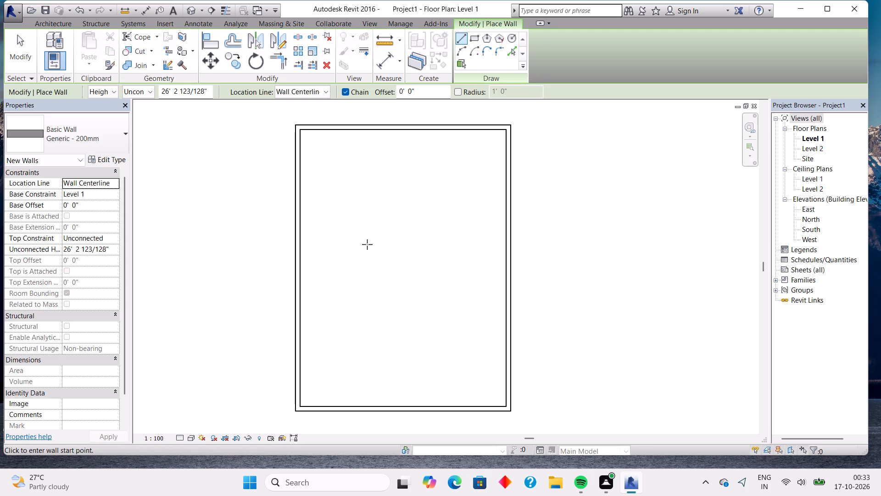
{"action": "left_click", "coordinate": [55, 22]}
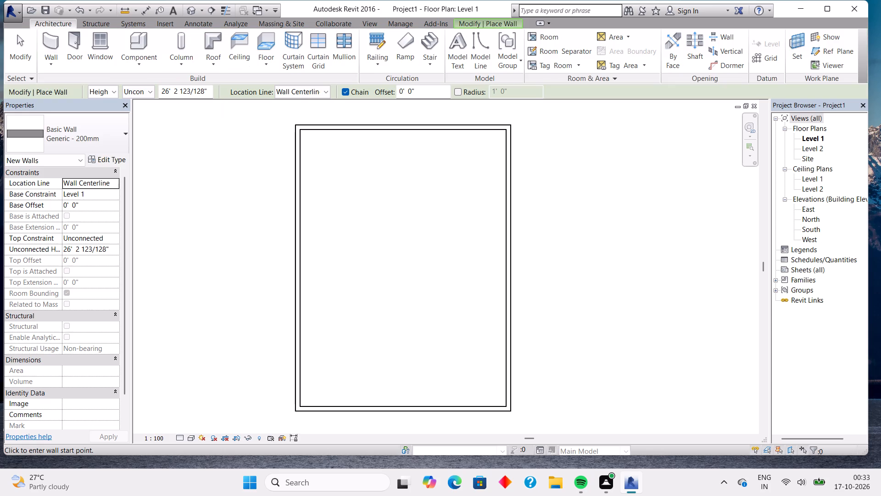
{"action": "left_click", "coordinate": [57, 42]}
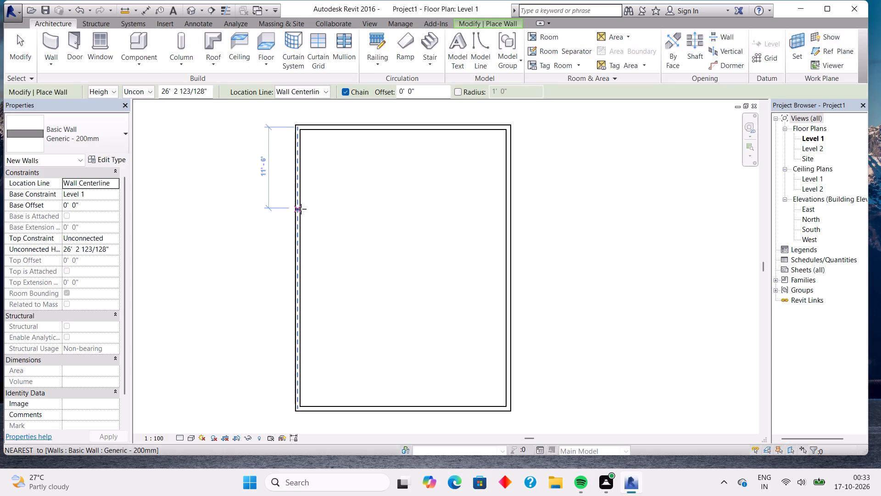
{"action": "left_click", "coordinate": [301, 209]}
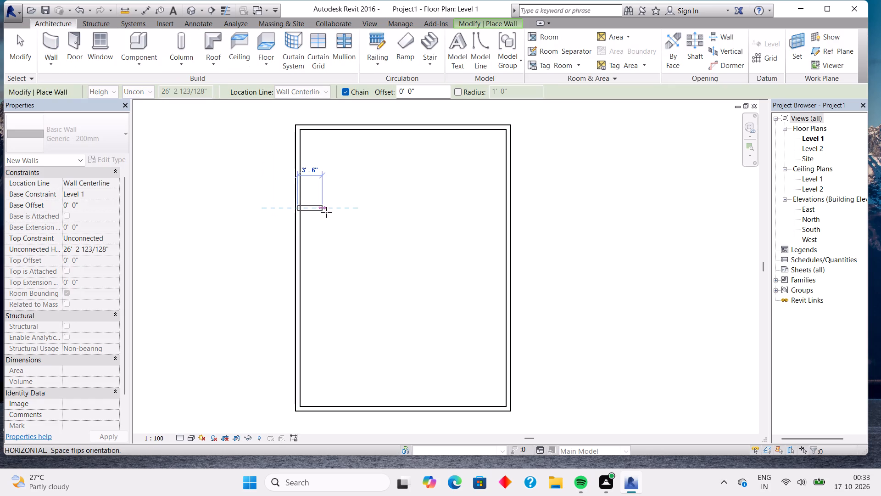
{"action": "left_click", "coordinate": [383, 208]}
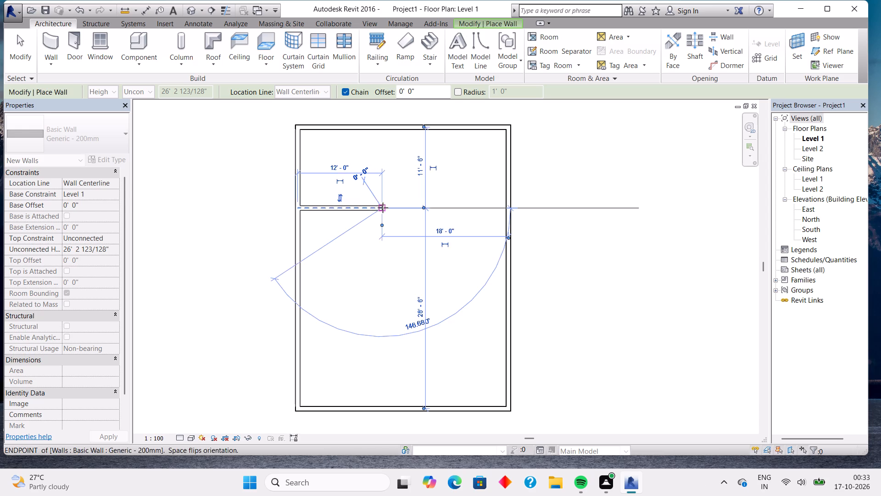
{"action": "left_click", "coordinate": [382, 133]}
{"action": "key", "text": "Escape"}
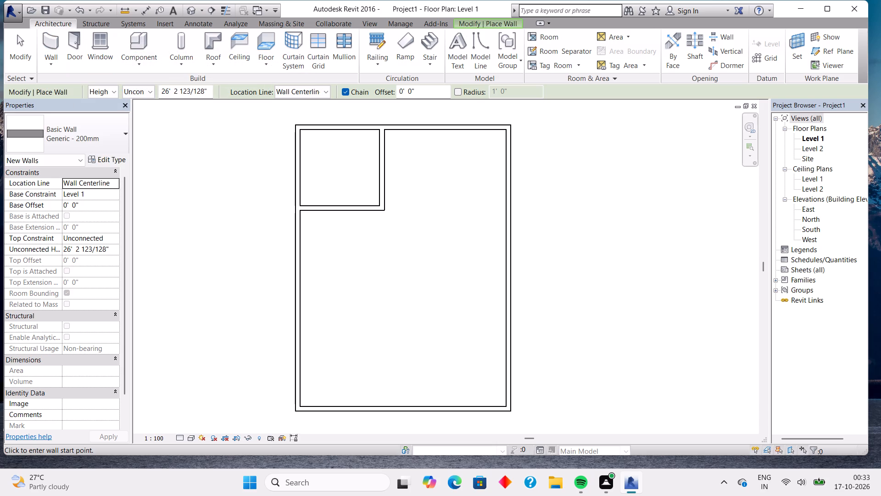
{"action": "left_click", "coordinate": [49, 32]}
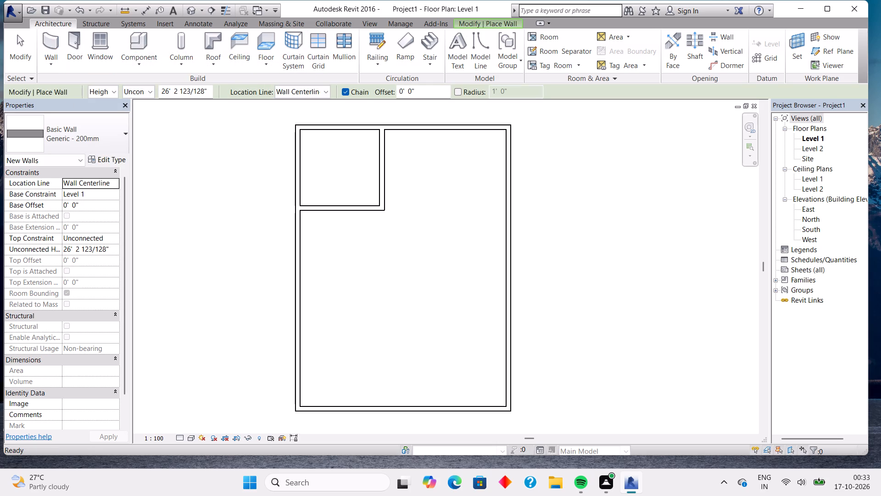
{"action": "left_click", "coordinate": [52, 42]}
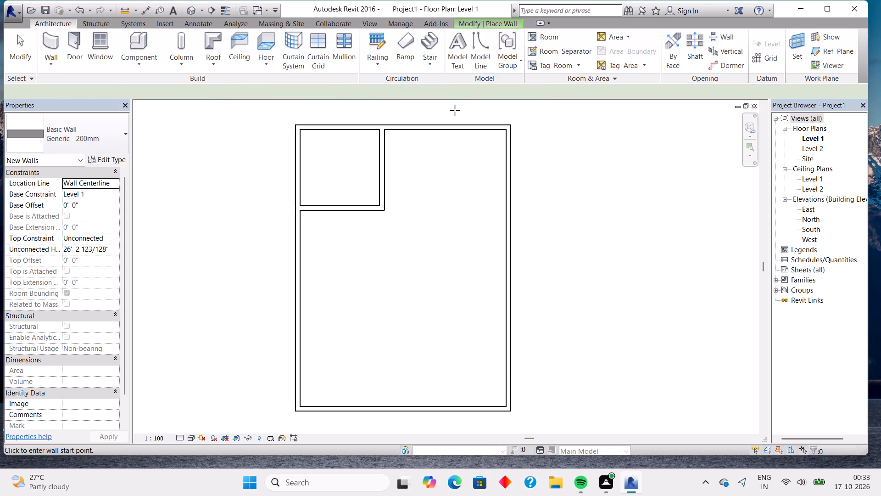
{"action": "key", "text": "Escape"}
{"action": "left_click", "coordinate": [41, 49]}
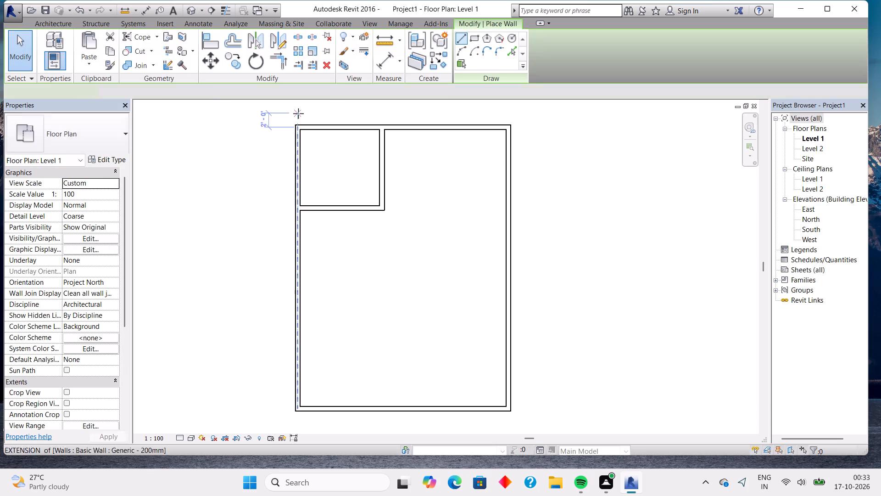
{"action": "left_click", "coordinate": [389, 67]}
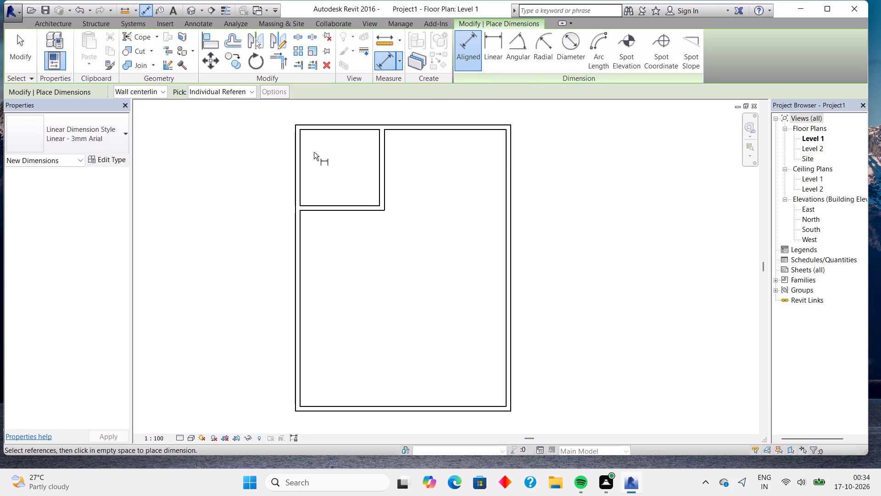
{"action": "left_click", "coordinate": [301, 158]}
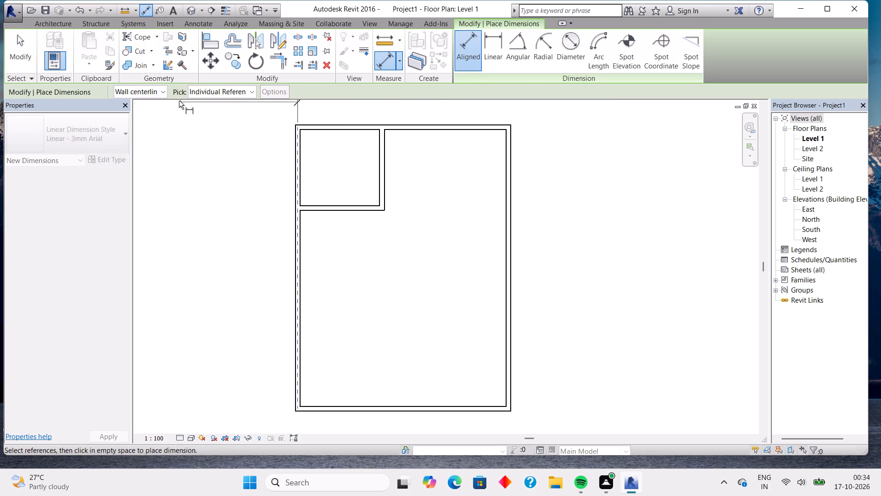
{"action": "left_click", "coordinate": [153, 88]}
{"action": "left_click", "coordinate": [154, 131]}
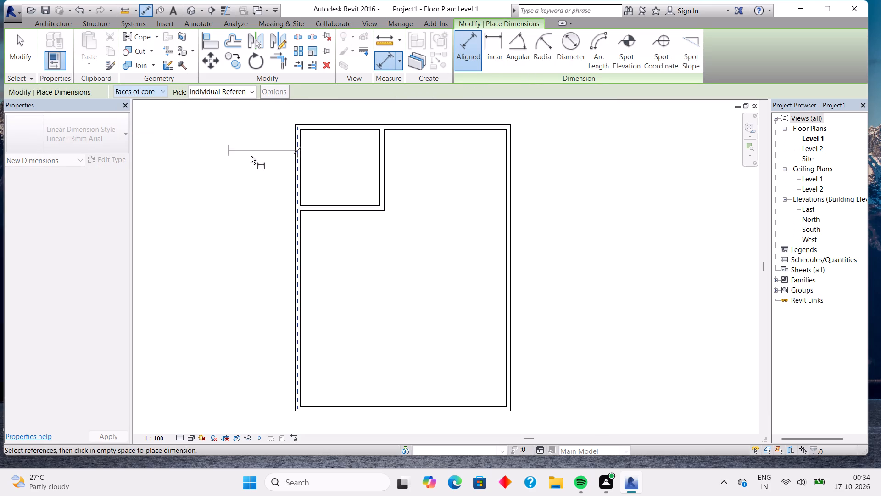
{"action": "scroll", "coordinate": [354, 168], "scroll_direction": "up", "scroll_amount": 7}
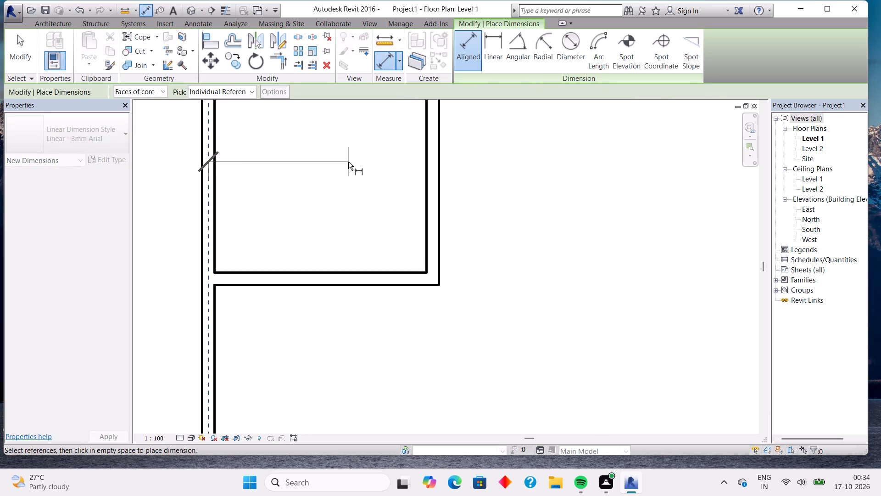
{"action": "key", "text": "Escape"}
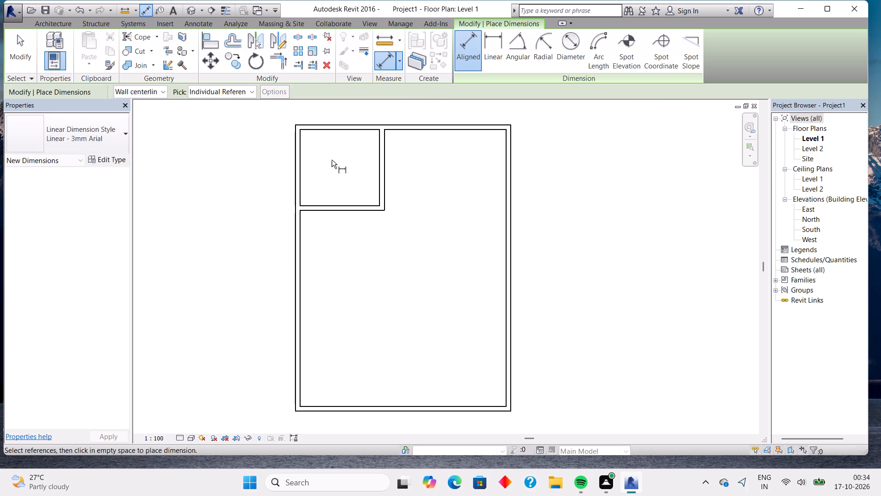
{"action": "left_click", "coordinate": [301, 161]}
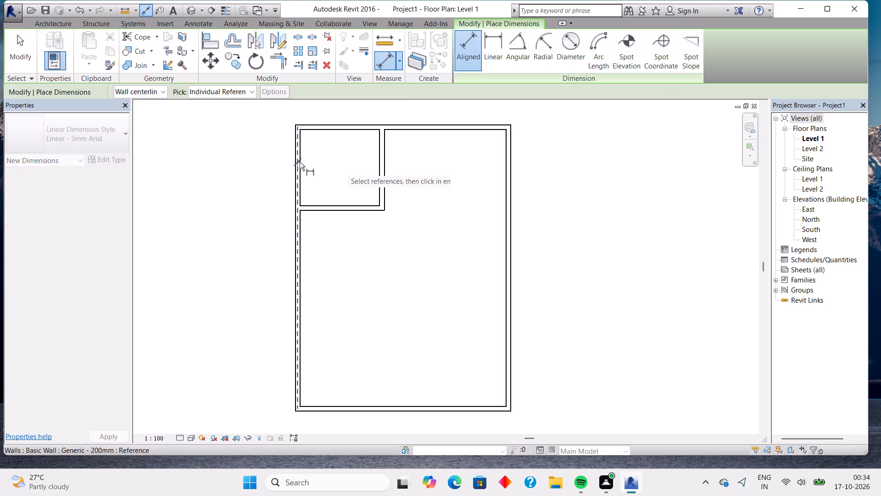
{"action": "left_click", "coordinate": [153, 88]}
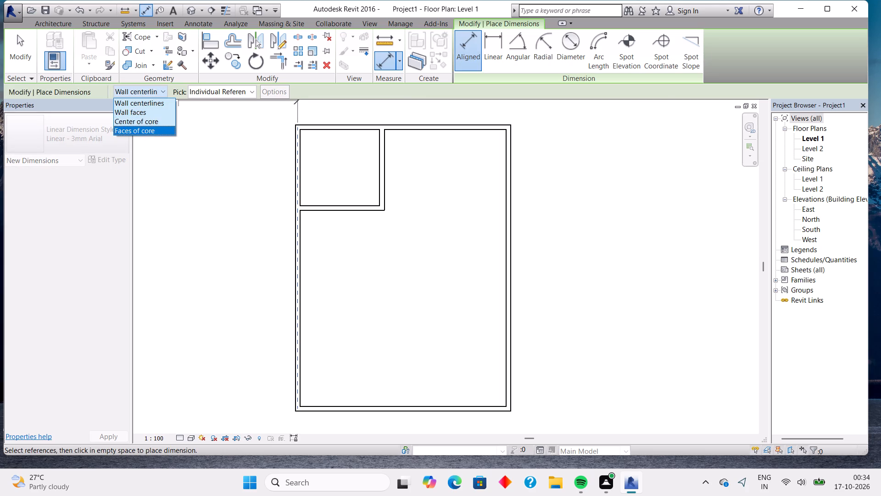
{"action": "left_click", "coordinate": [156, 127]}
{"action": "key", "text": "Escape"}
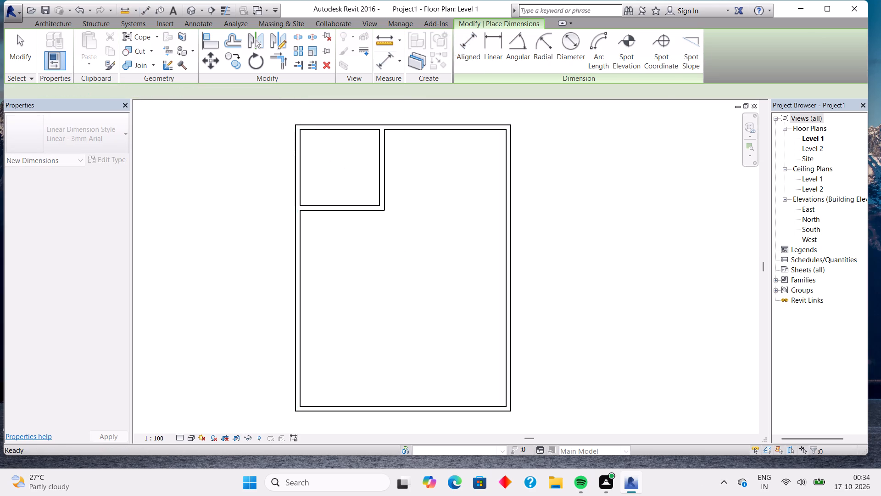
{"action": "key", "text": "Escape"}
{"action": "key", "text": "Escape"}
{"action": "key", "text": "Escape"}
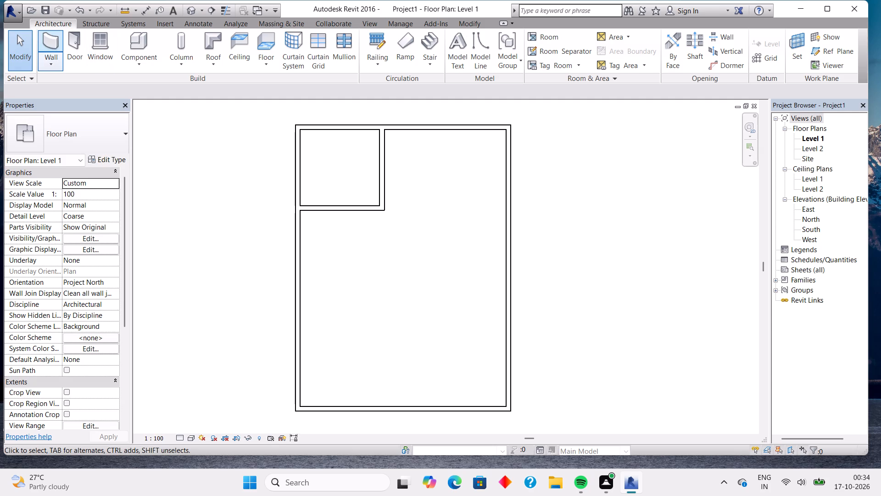
Start an aligned dimension and set its wall reference preference to Faces of core.
{"action": "left_click", "coordinate": [48, 42]}
{"action": "left_click", "coordinate": [379, 66]}
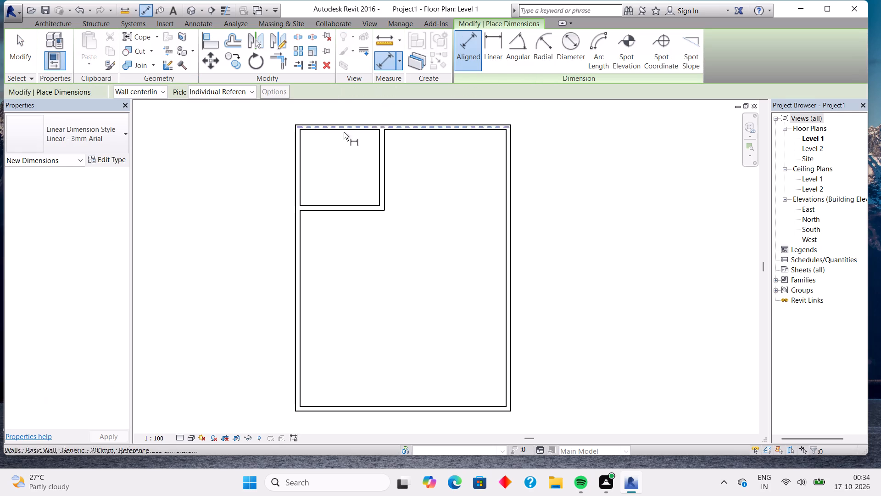
{"action": "left_click", "coordinate": [164, 91]}
{"action": "left_click", "coordinate": [167, 131]}
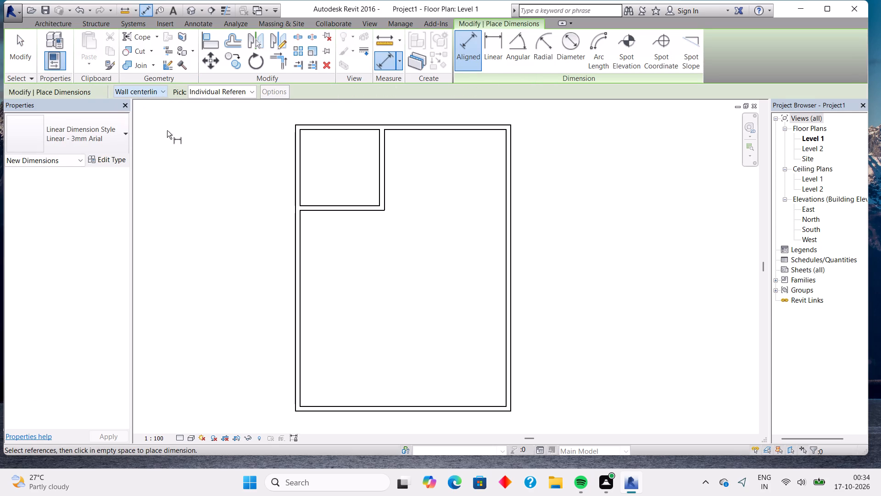
Check the northwest room's inside width, and nudge its east wall west to 11'-8" from the building's west wall, centre to centre.
{"action": "scroll", "coordinate": [296, 152], "scroll_direction": "up", "scroll_amount": 6}
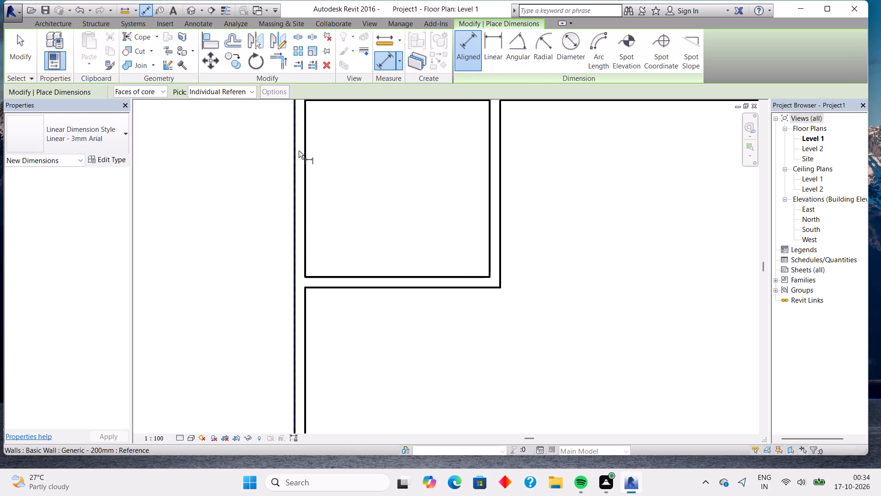
{"action": "left_click", "coordinate": [304, 143]}
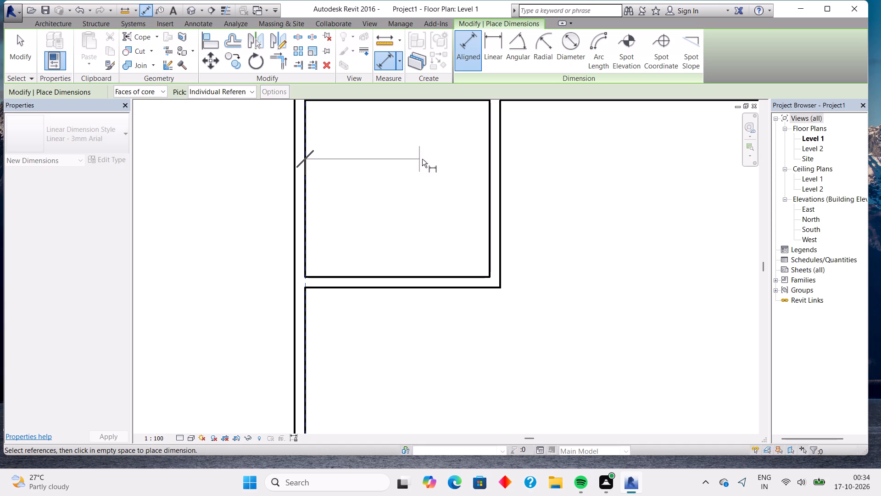
{"action": "left_click", "coordinate": [488, 136]}
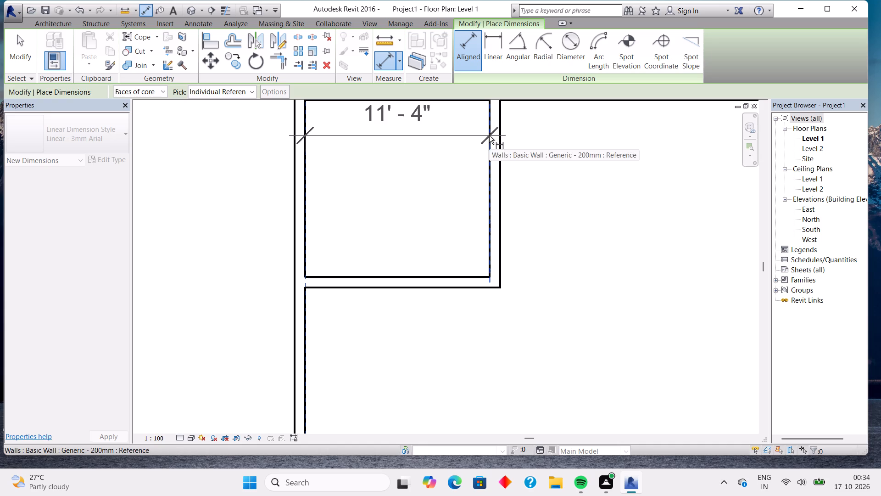
{"action": "key", "text": "Escape"}
{"action": "key", "text": "Escape"}
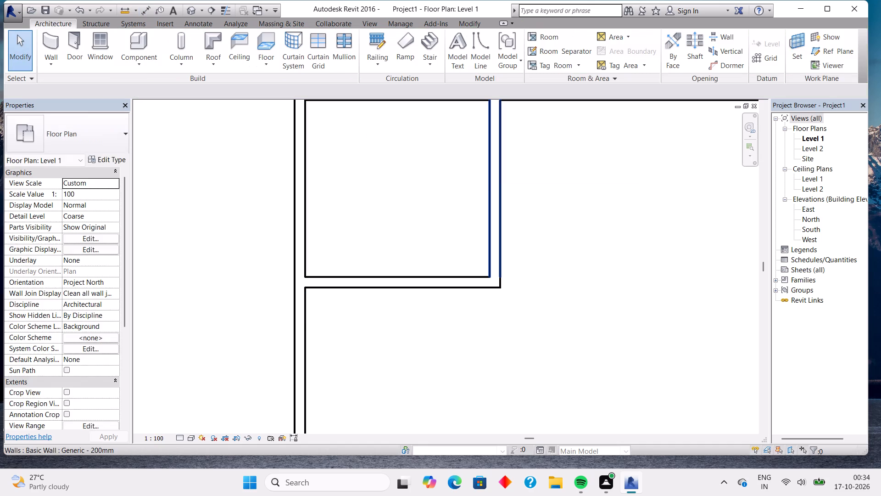
{"action": "left_click", "coordinate": [488, 161]}
{"action": "key", "text": "Left"}
{"action": "key", "text": "Left"}
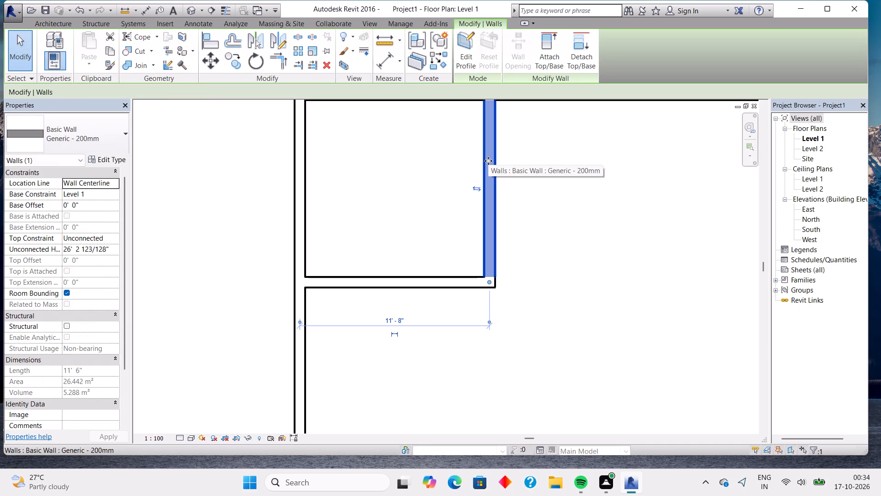
{"action": "key", "text": "Escape"}
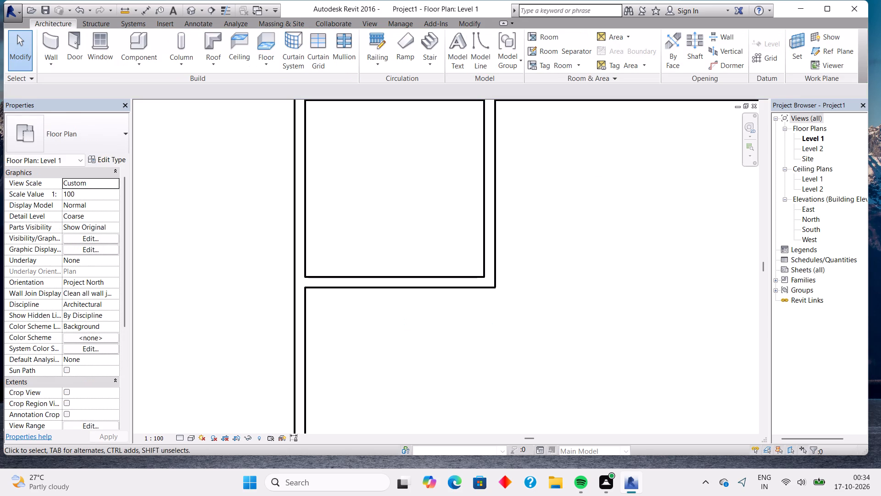
Recheck the northwest room's inside width between wall faces, and nudge its east wall west to 11'-4" centre to centre.
{"action": "left_click", "coordinate": [59, 42]}
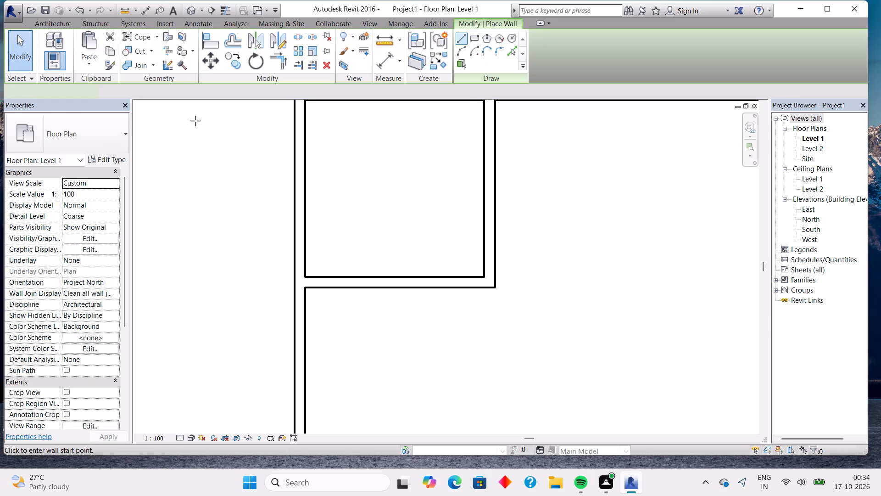
{"action": "left_click", "coordinate": [379, 61]}
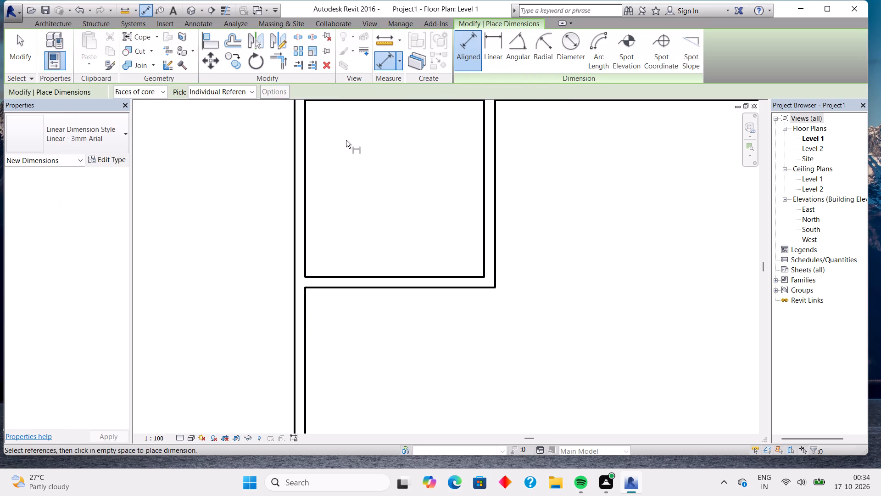
{"action": "left_click", "coordinate": [305, 148]}
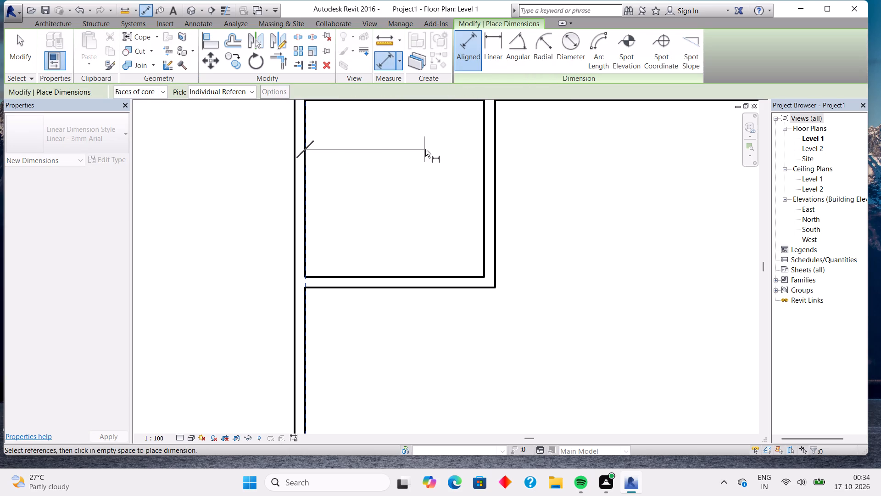
{"action": "left_click", "coordinate": [484, 129]}
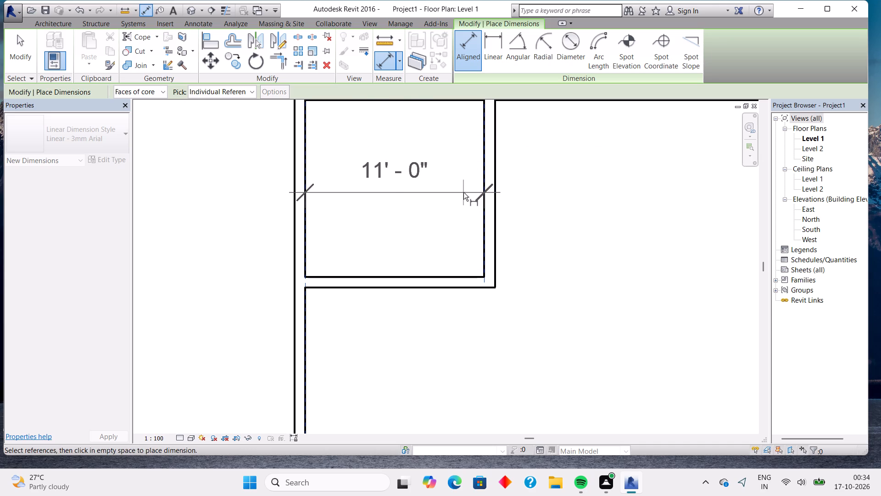
{"action": "key", "text": "Escape"}
{"action": "key", "text": "Escape"}
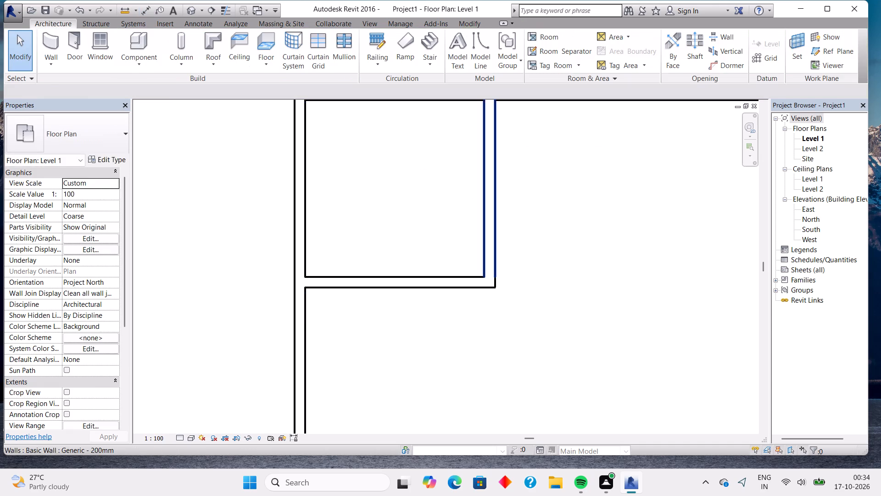
{"action": "left_click", "coordinate": [480, 173]}
{"action": "key", "text": "Left"}
{"action": "key", "text": "Left"}
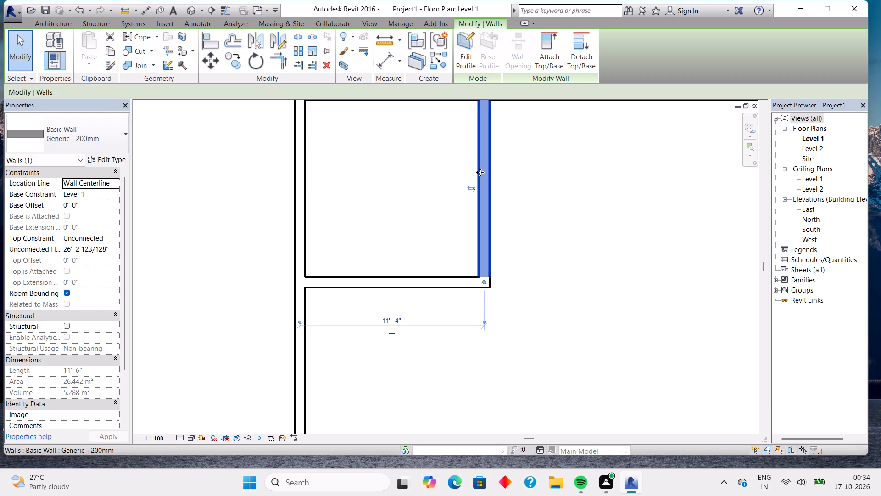
{"action": "key", "text": "Escape"}
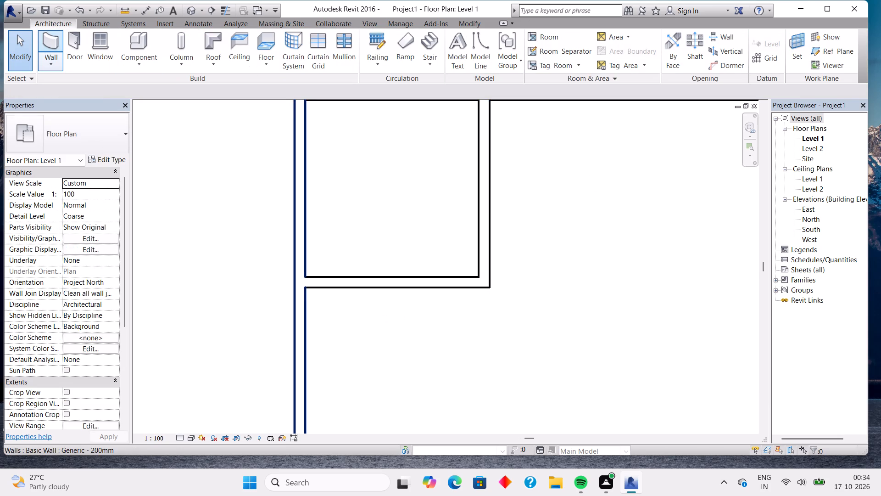
Check the room's inside width again, and nudge its east wall three increments west to just under 11'-0" centre to centre.
{"action": "left_click", "coordinate": [50, 38]}
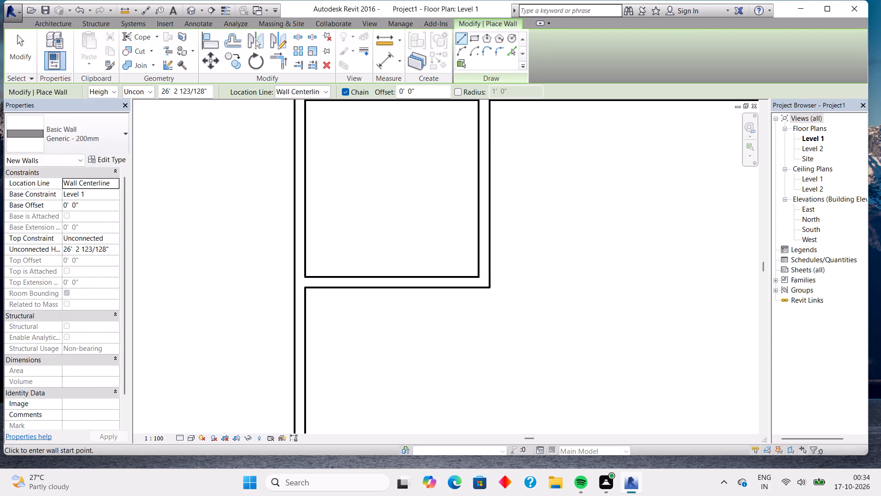
{"action": "left_click", "coordinate": [385, 66]}
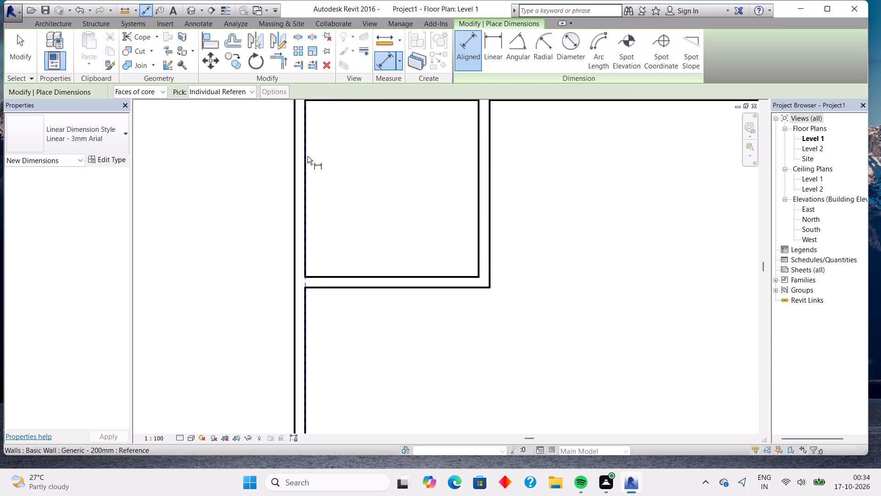
{"action": "left_click", "coordinate": [304, 157]}
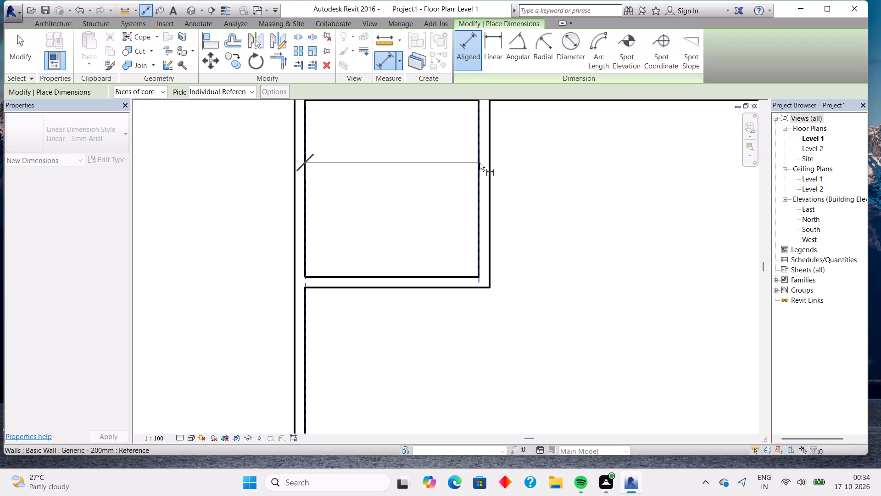
{"action": "left_click", "coordinate": [480, 163]}
{"action": "key", "text": "Escape"}
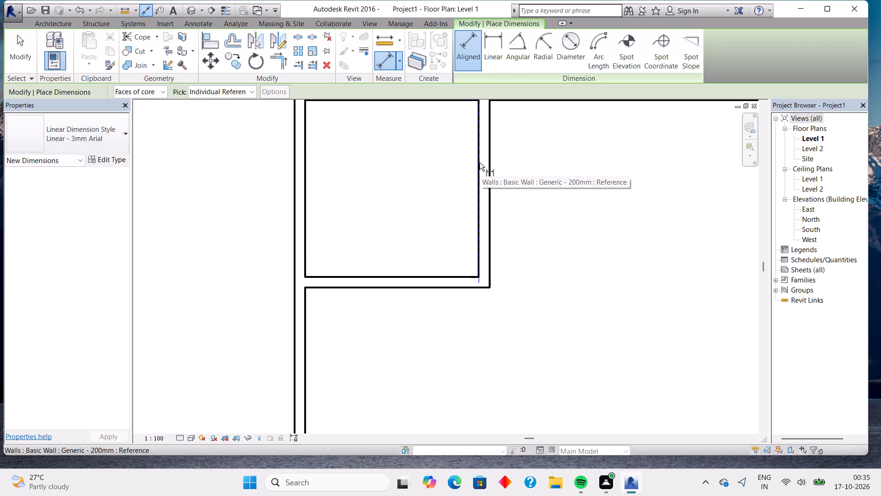
{"action": "key", "text": "Escape"}
{"action": "left_click", "coordinate": [480, 163]}
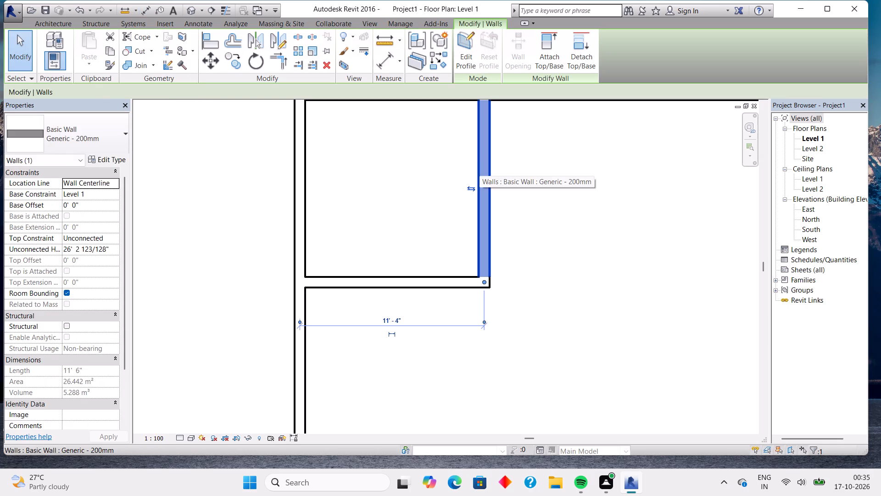
{"action": "key", "text": "Left"}
{"action": "key", "text": "Left"}
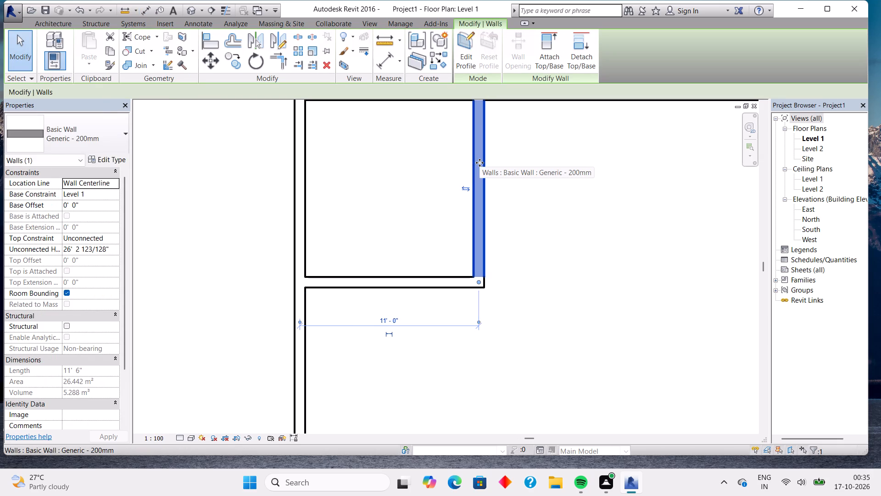
{"action": "key", "text": "Left"}
{"action": "key", "text": "Escape"}
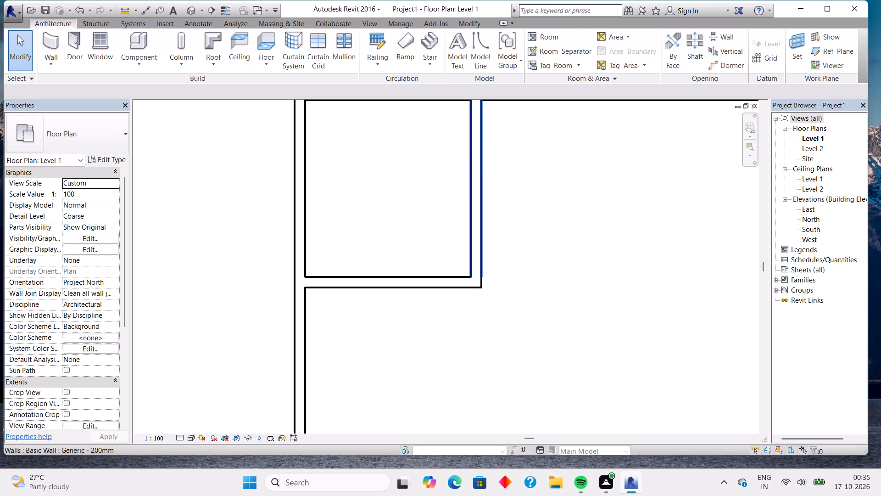
Recheck the room's inside width with an aligned dimension, and nudge its east wall west to 10'-8" centre to centre.
{"action": "left_click", "coordinate": [49, 42]}
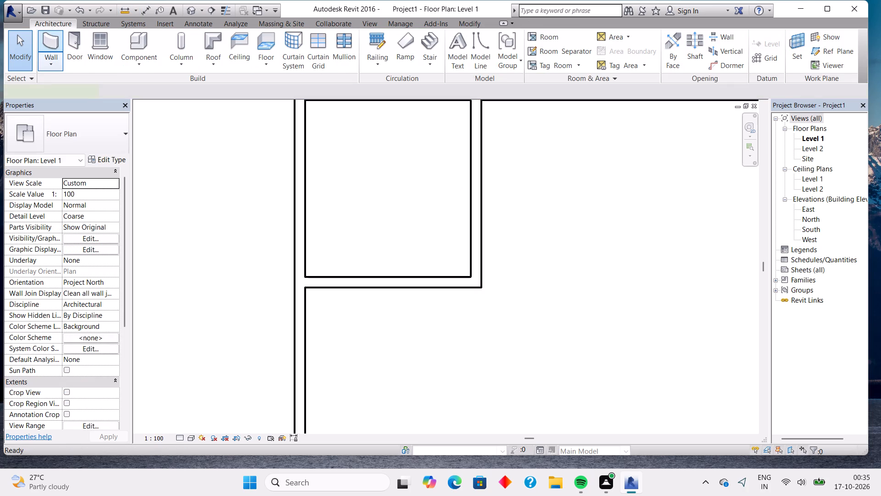
{"action": "left_click", "coordinate": [307, 165]}
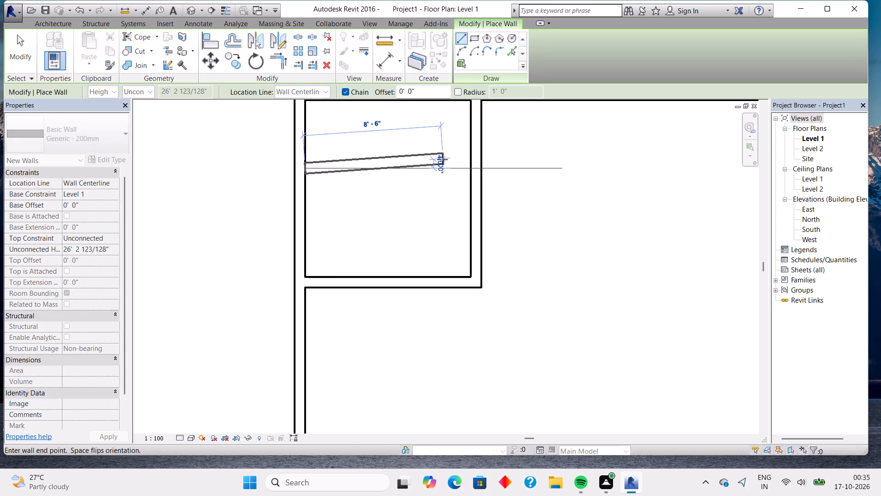
{"action": "key", "text": "Escape"}
{"action": "left_click", "coordinate": [384, 64]}
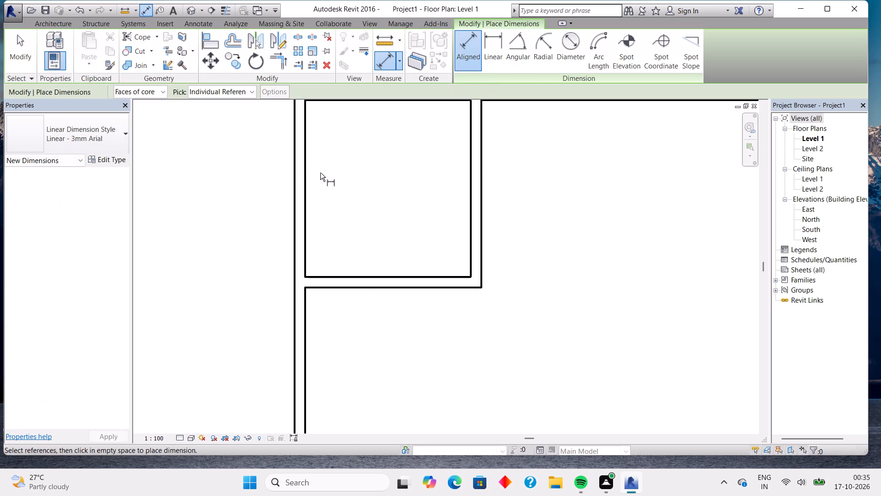
{"action": "left_click", "coordinate": [305, 180]}
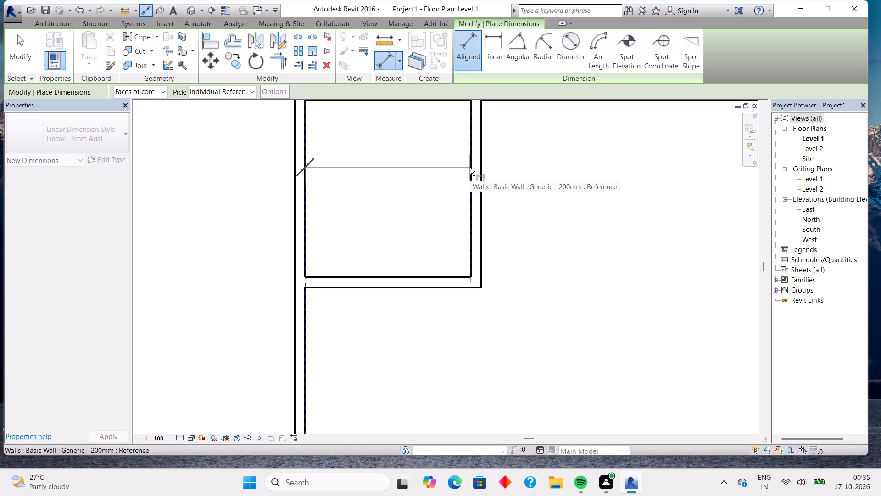
{"action": "left_click", "coordinate": [470, 167]}
{"action": "key", "text": "Escape"}
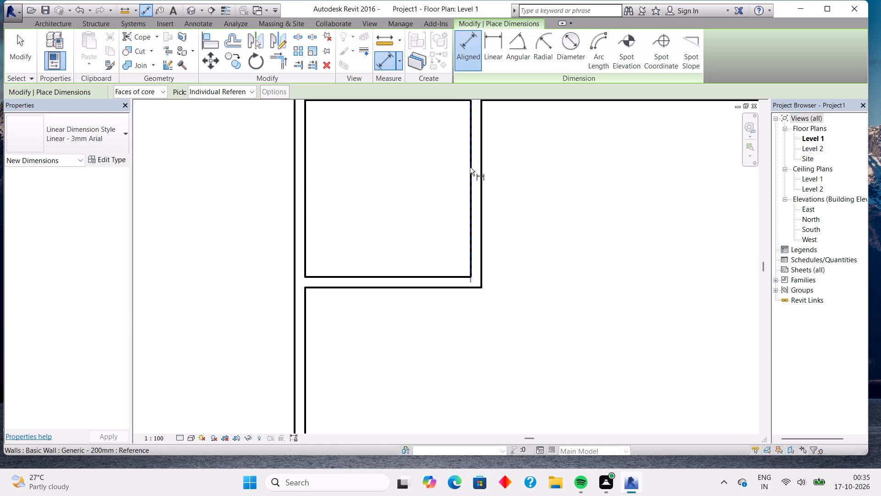
{"action": "key", "text": "Escape"}
{"action": "left_click", "coordinate": [470, 167]}
{"action": "key", "text": "Left"}
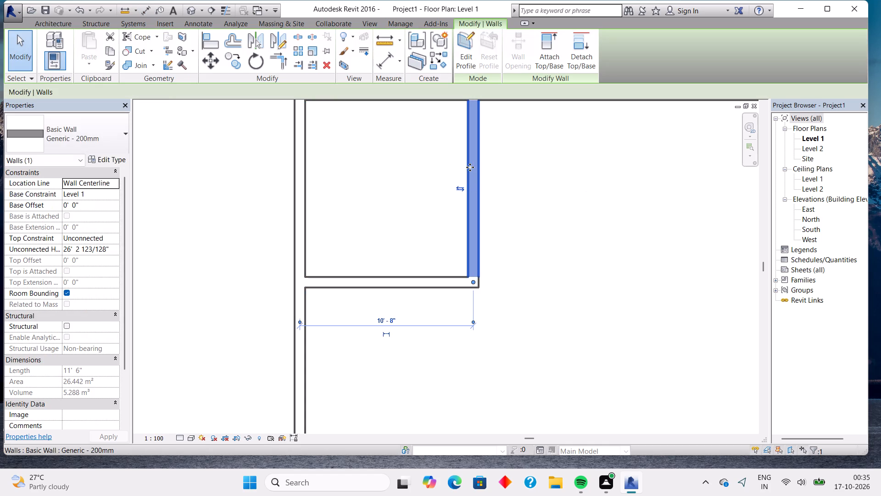
{"action": "key", "text": "Escape"}
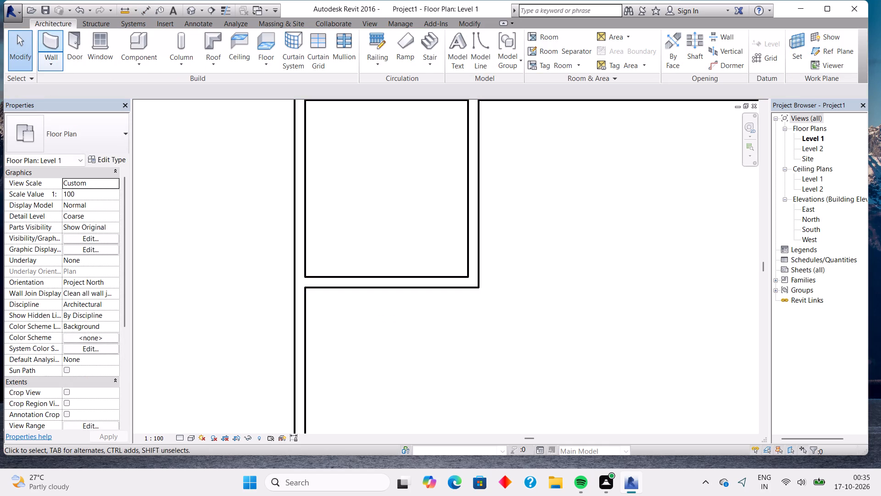
Measure the northwest room's inside width between its west and east wall faces with a temporary aligned dimension.
{"action": "left_click", "coordinate": [41, 40]}
{"action": "left_click", "coordinate": [375, 62]}
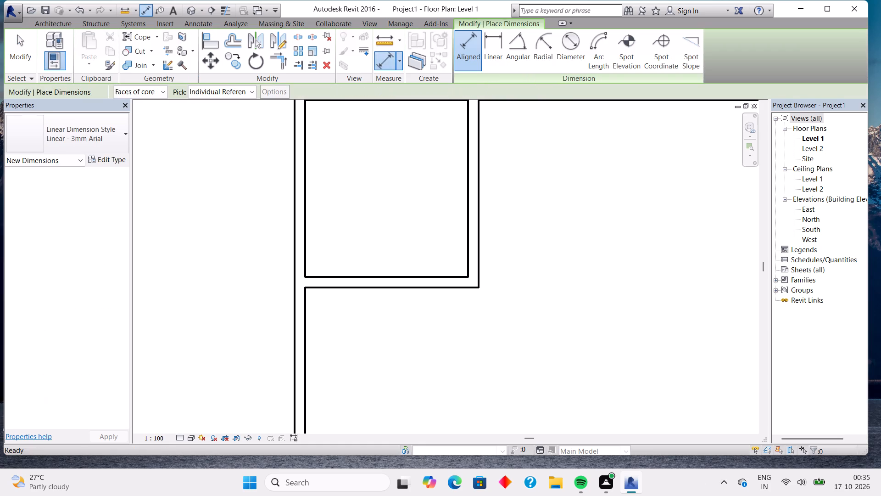
{"action": "left_click", "coordinate": [304, 138]}
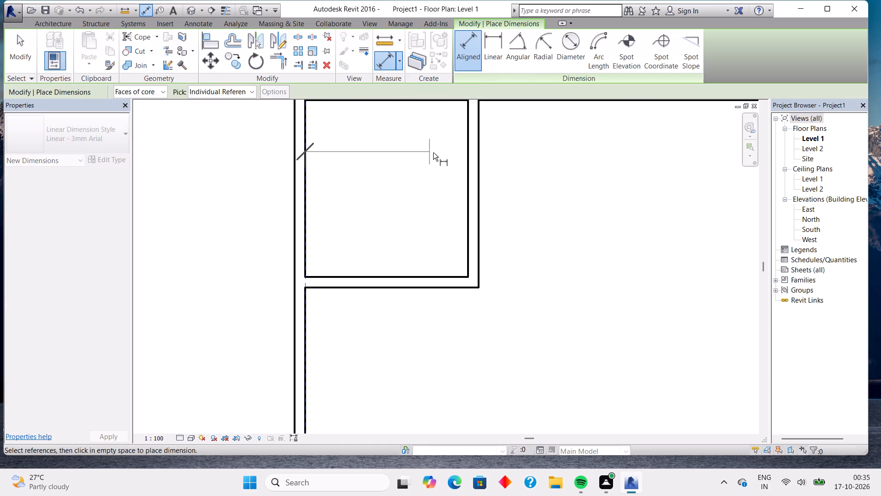
{"action": "left_click", "coordinate": [465, 136]}
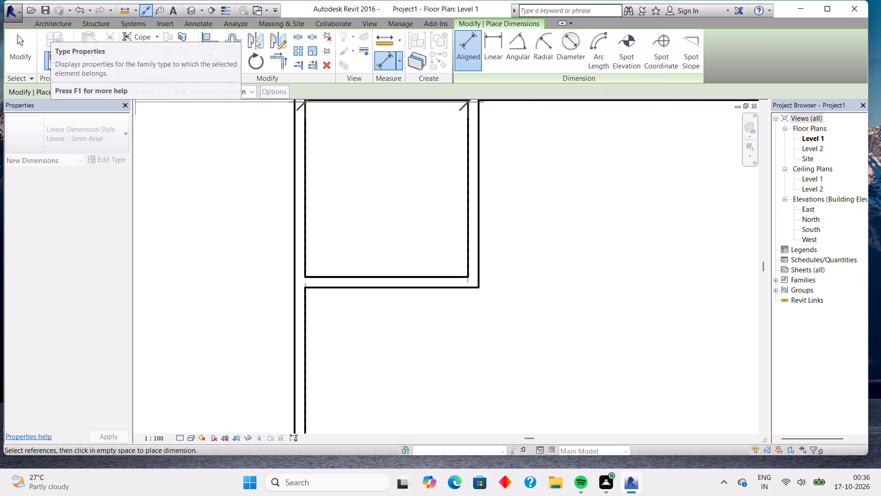
{"action": "key", "text": "Escape"}
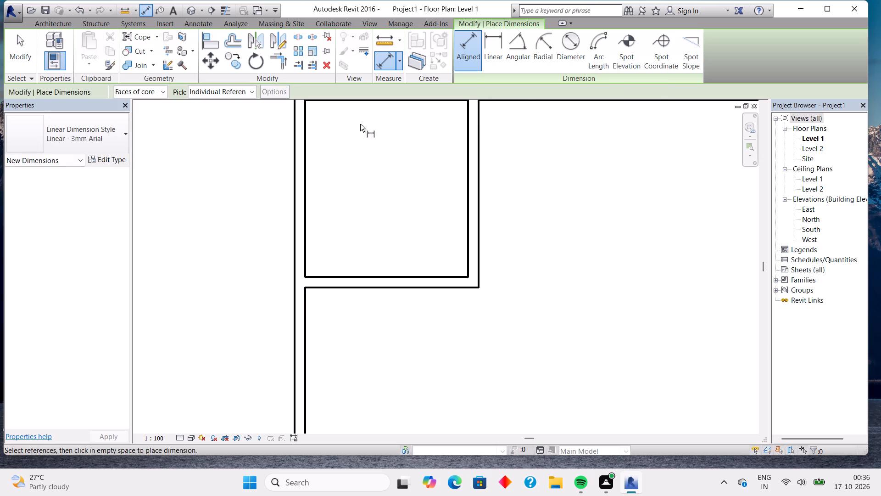
Measure the northwest room's inside north-south depth between wall faces, and nudge its south wall south to 12'-2" centre to centre.
{"action": "middle_click_drag", "start_coordinate": [374, 154], "coordinate": [372, 209]}
{"action": "left_click", "coordinate": [377, 157]}
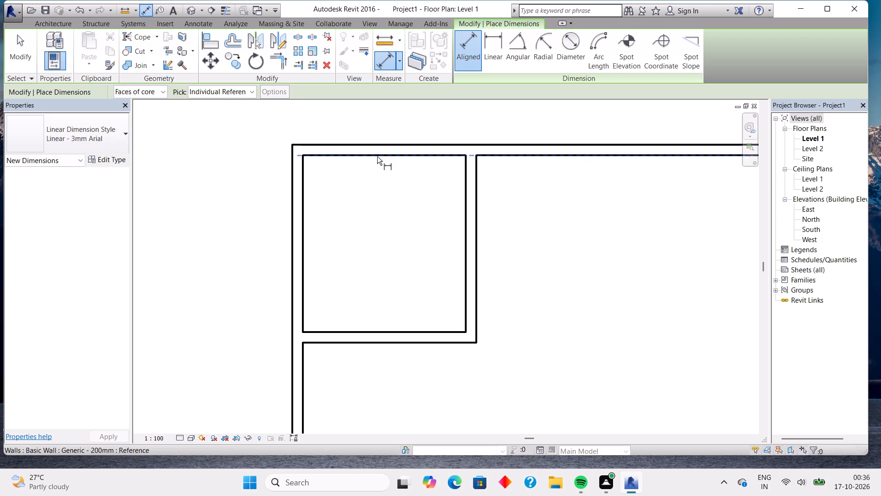
{"action": "left_click", "coordinate": [396, 331]}
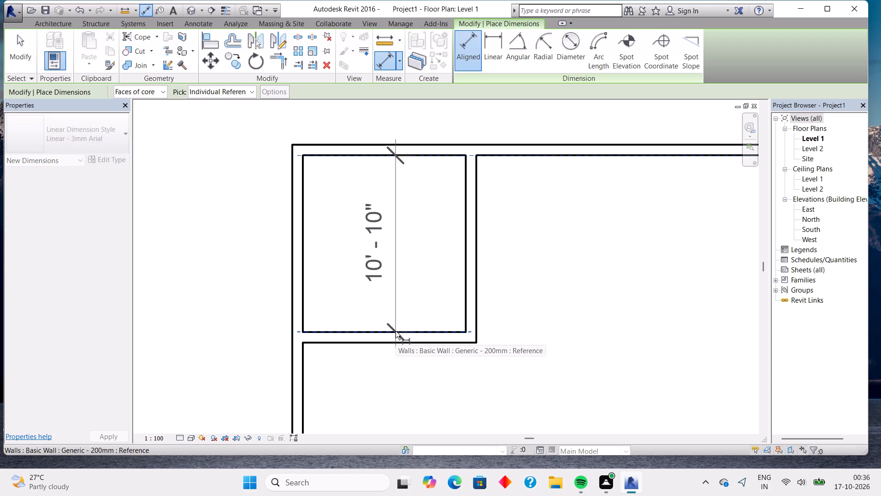
{"action": "key", "text": "Escape"}
{"action": "key", "text": "Escape"}
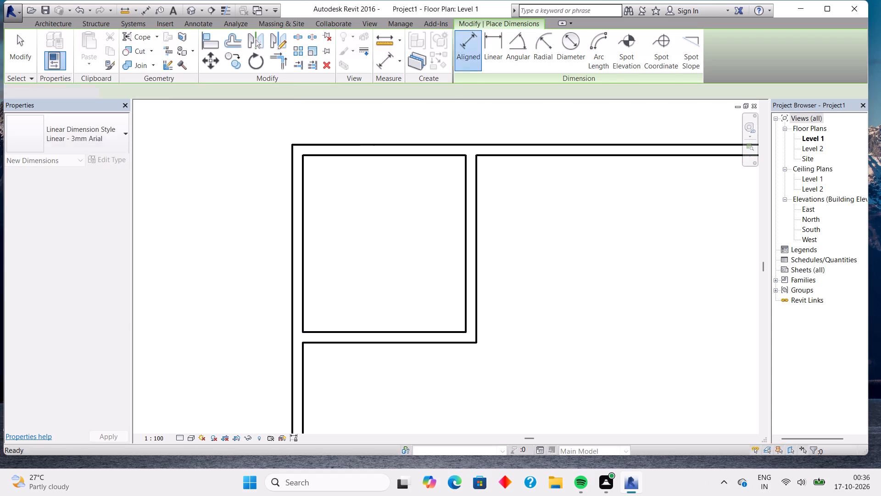
{"action": "left_click", "coordinate": [396, 331]}
{"action": "key", "text": "Down"}
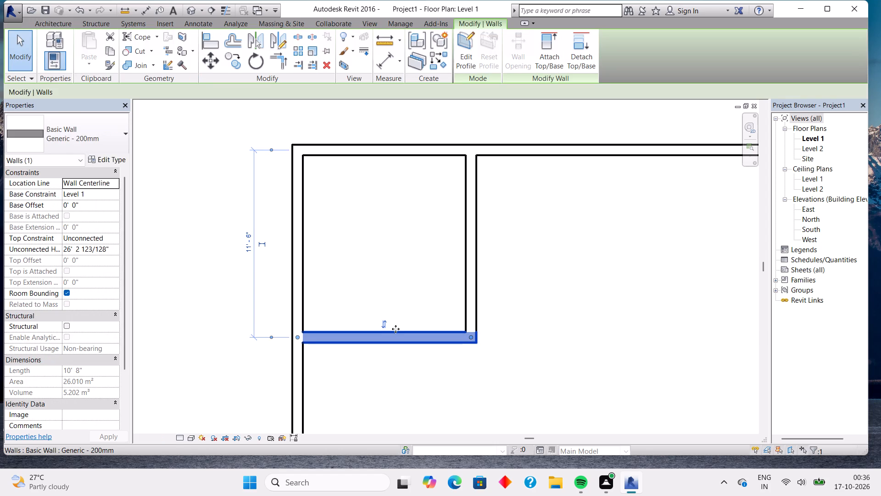
{"action": "key", "text": "Down"}
{"action": "key", "text": "Down"}
{"action": "key", "text": "Down"}
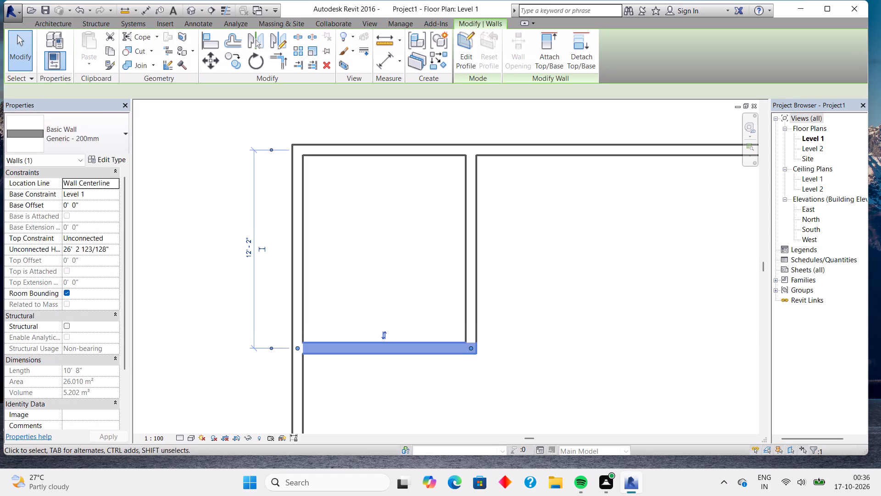
{"action": "key", "text": "Escape"}
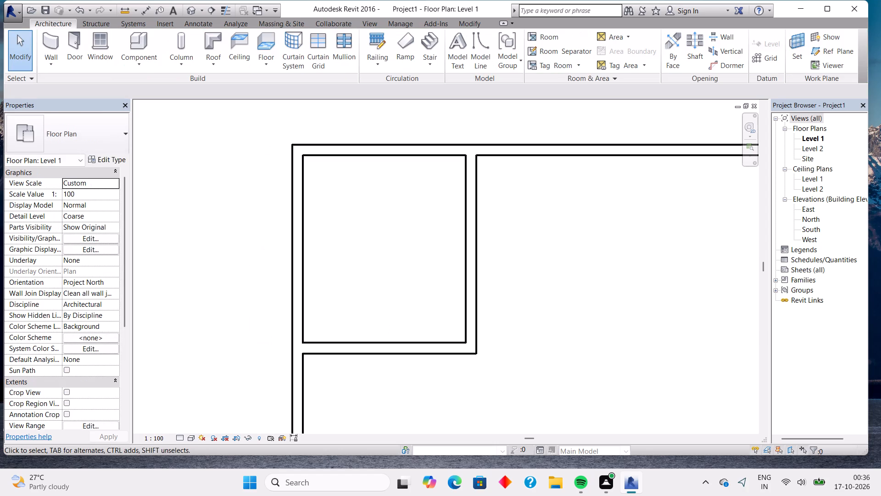
Recheck the northwest room's inside depth with an aligned dimension, and nudge its south wall south to 13'-0" centre to centre.
{"action": "left_click", "coordinate": [40, 40]}
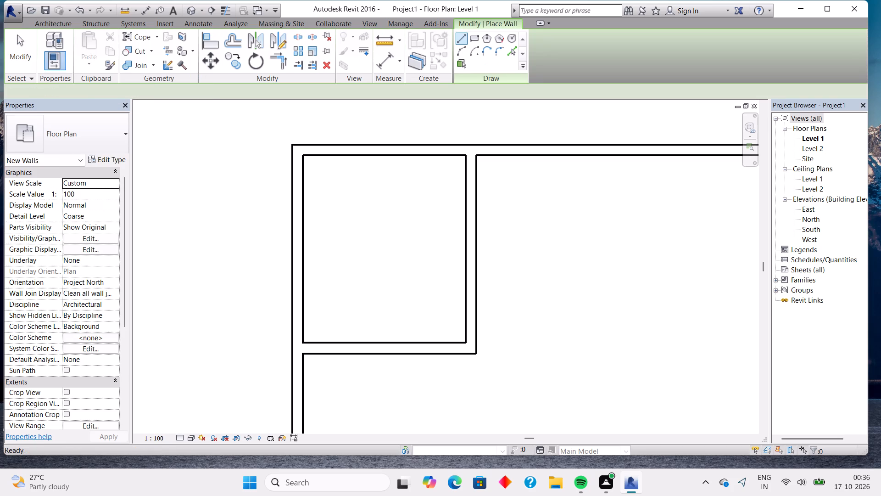
{"action": "left_click", "coordinate": [385, 59]}
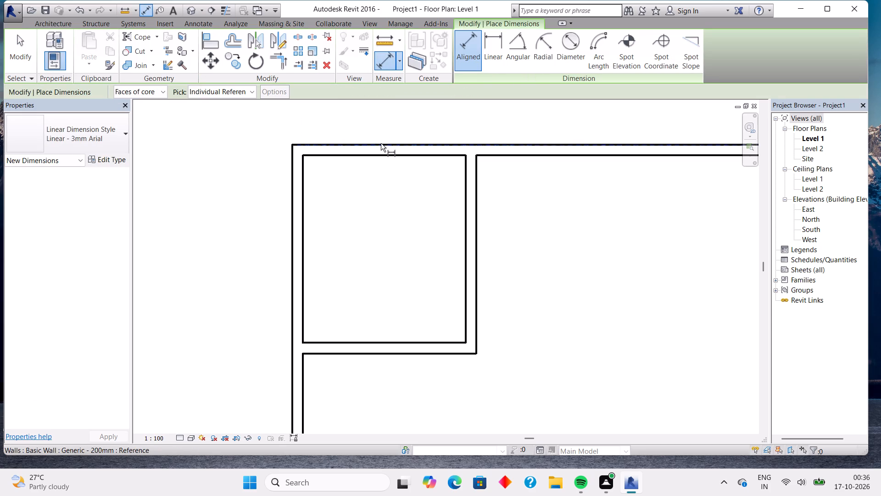
{"action": "left_click", "coordinate": [383, 152]}
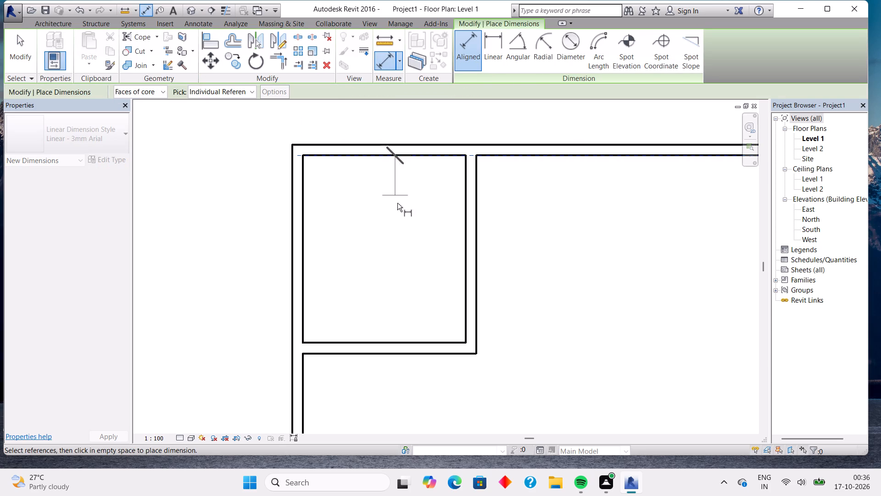
{"action": "left_click", "coordinate": [386, 341]}
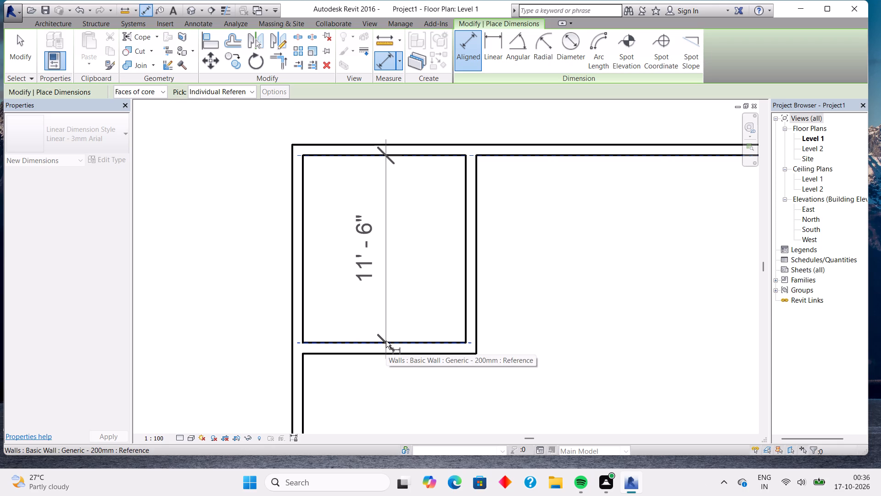
{"action": "key", "text": "Escape"}
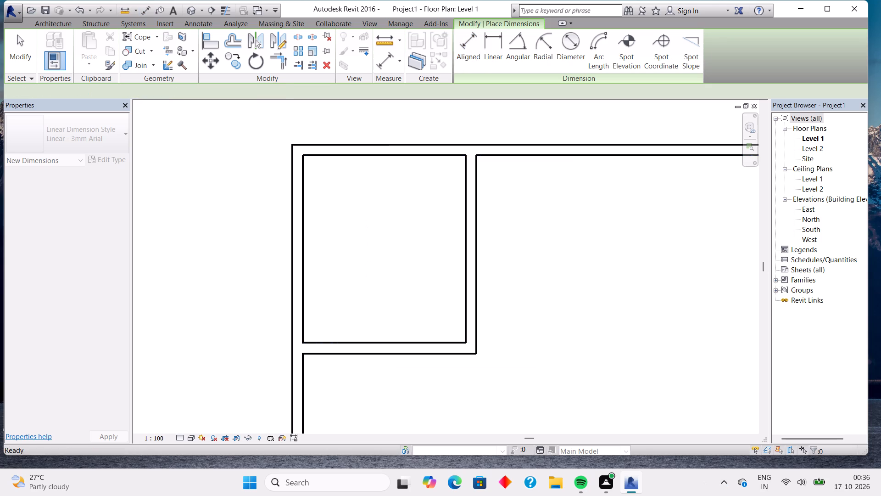
{"action": "key", "text": "Escape"}
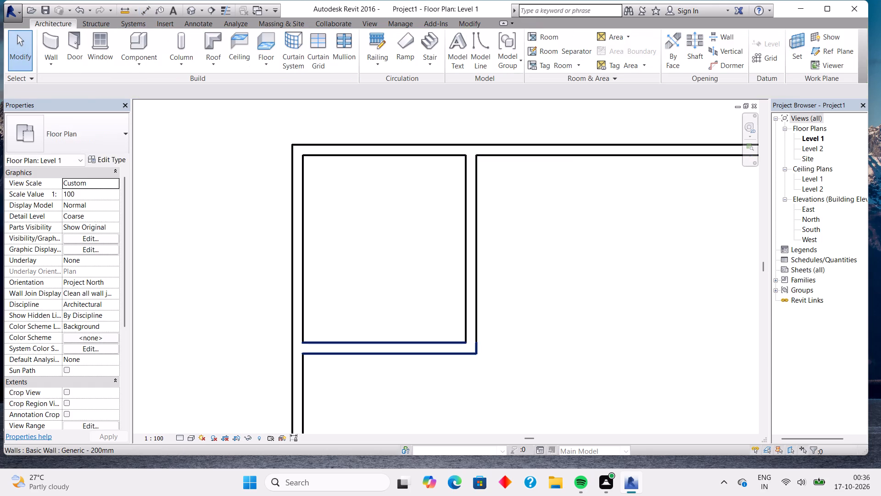
{"action": "left_click", "coordinate": [397, 347]}
{"action": "key", "text": "Down"}
{"action": "key", "text": "Down"}
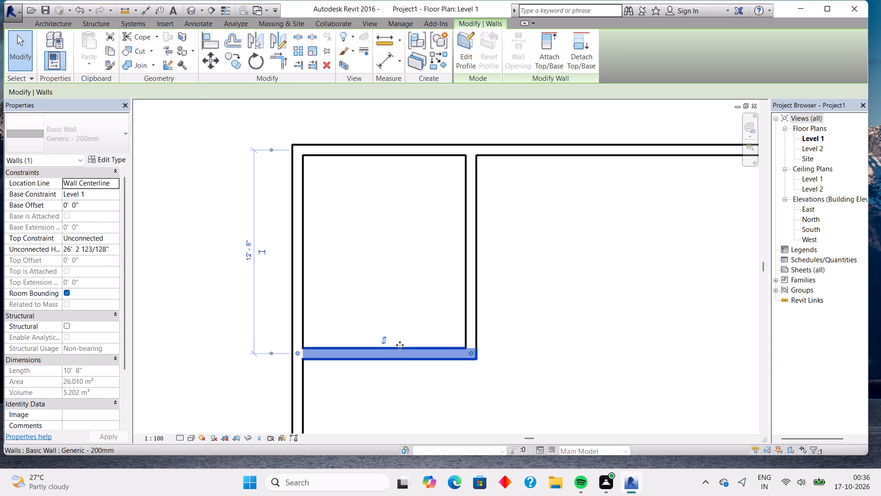
{"action": "key", "text": "Down"}
{"action": "key", "text": "Down"}
{"action": "key", "text": "Down"}
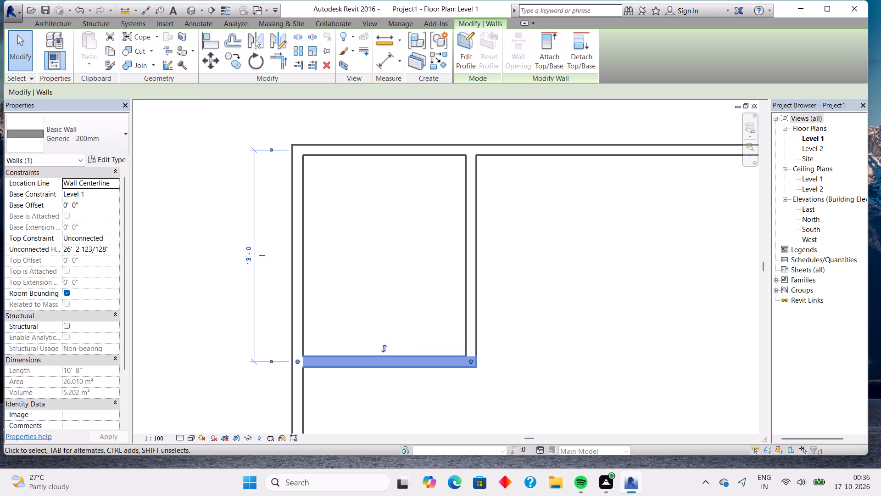
{"action": "key", "text": "Escape"}
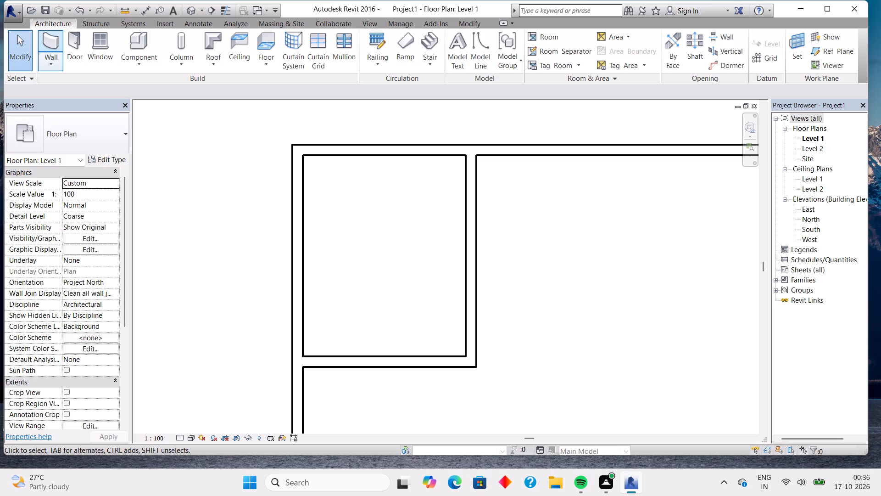
Check the room's inside depth again, and nudge its south wall one increment south to a clear depth of 12'-6".
{"action": "left_click", "coordinate": [57, 46]}
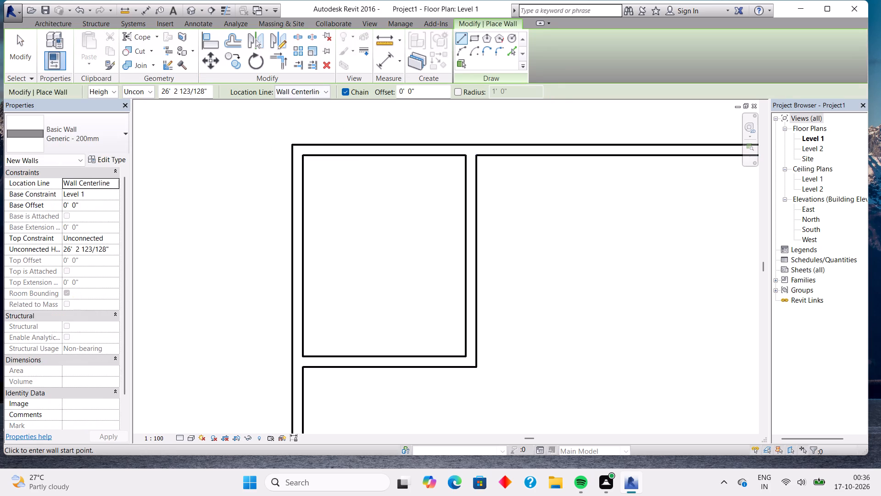
{"action": "left_click", "coordinate": [380, 57]}
{"action": "left_click", "coordinate": [379, 152]}
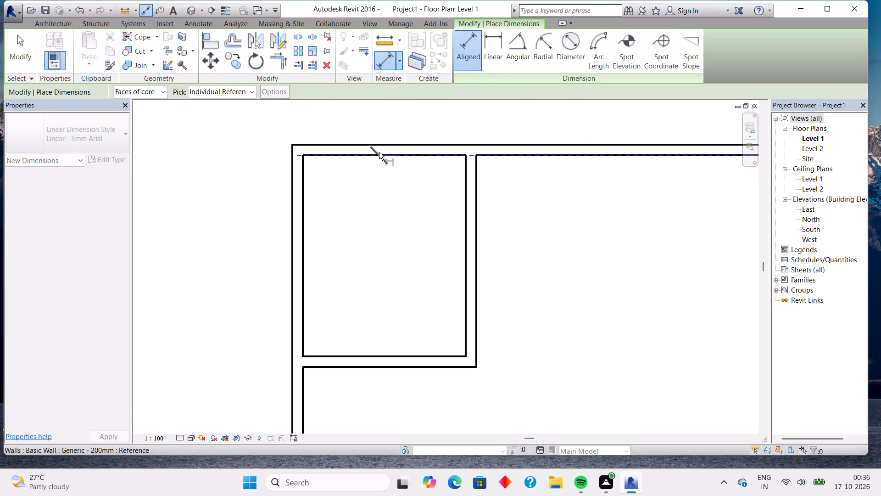
{"action": "left_click", "coordinate": [392, 356]}
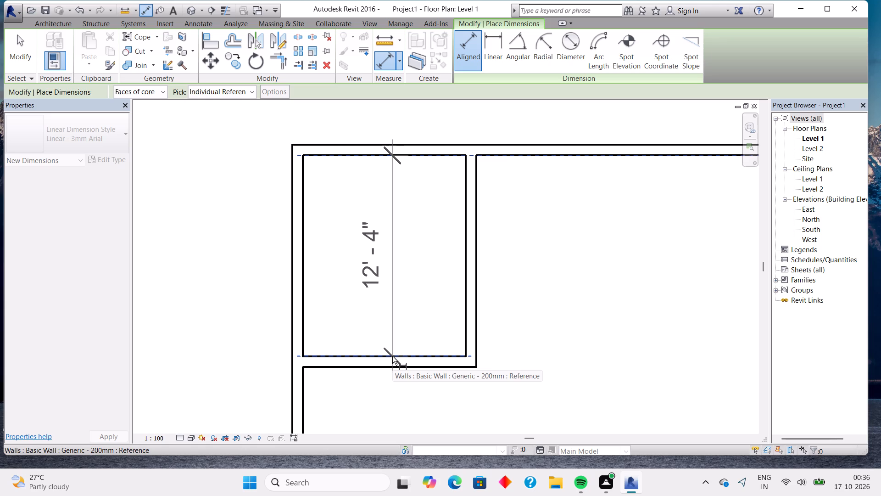
{"action": "scroll", "coordinate": [392, 356], "scroll_direction": "up", "scroll_amount": 2}
{"action": "key", "text": "Escape"}
{"action": "key", "text": "Escape"}
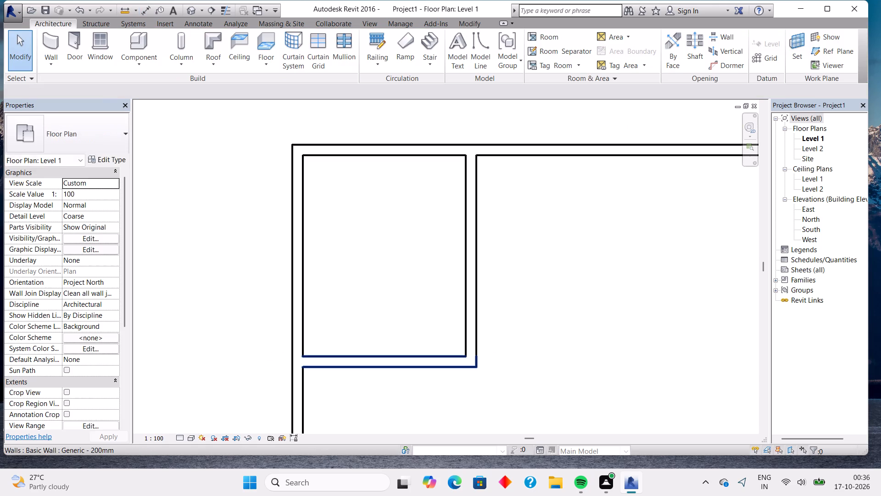
{"action": "left_click", "coordinate": [392, 356]}
{"action": "key", "text": "Down"}
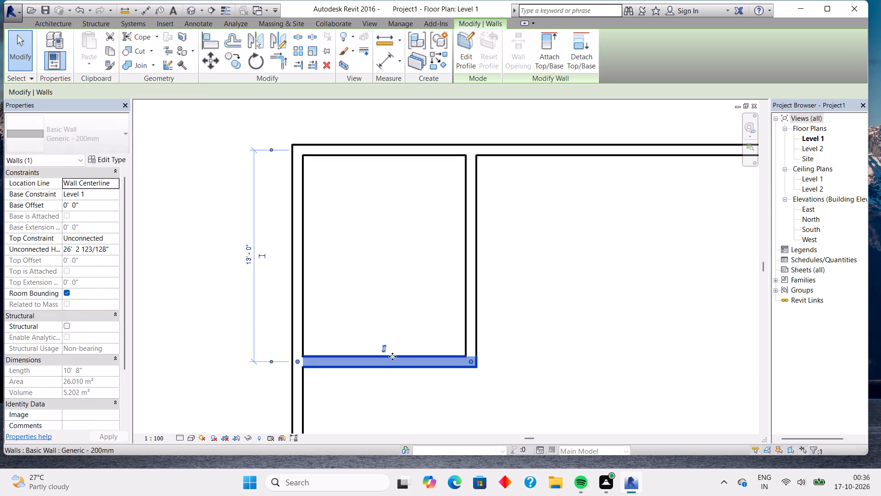
{"action": "key", "text": "Escape"}
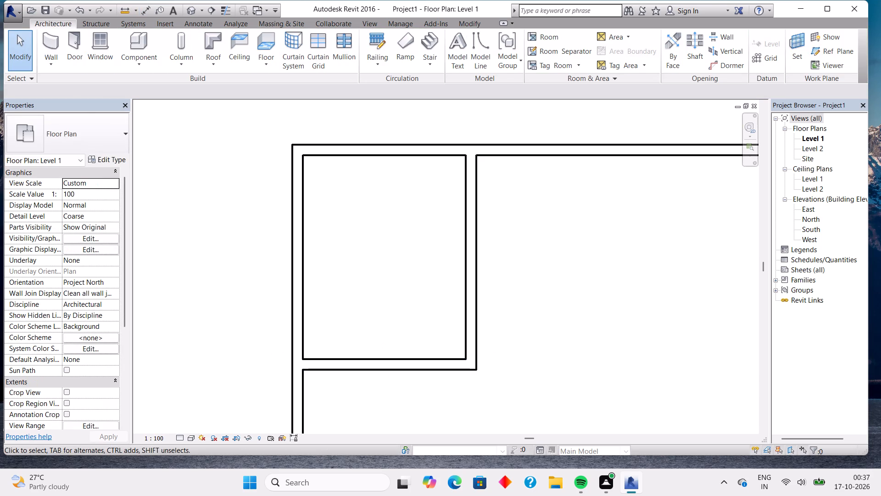
Measure the northwest room's inside depth between its north and south wall faces with a temporary aligned dimension.
{"action": "left_click", "coordinate": [57, 42]}
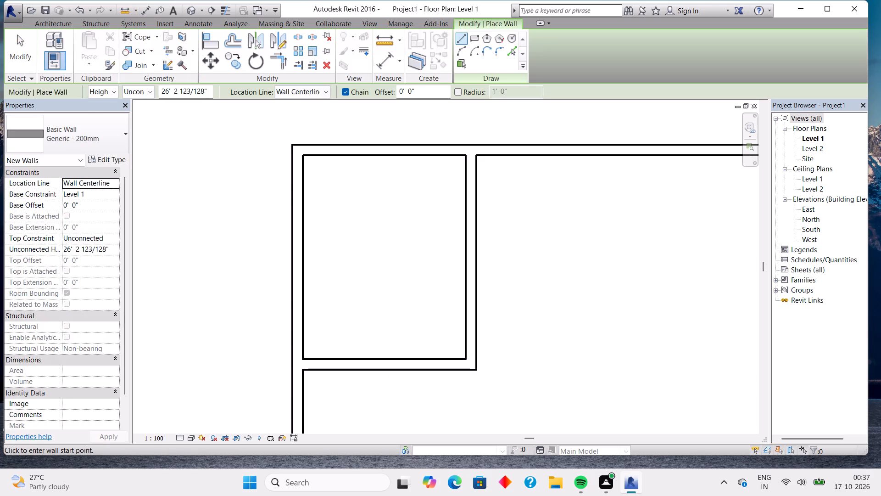
{"action": "left_click", "coordinate": [379, 57]}
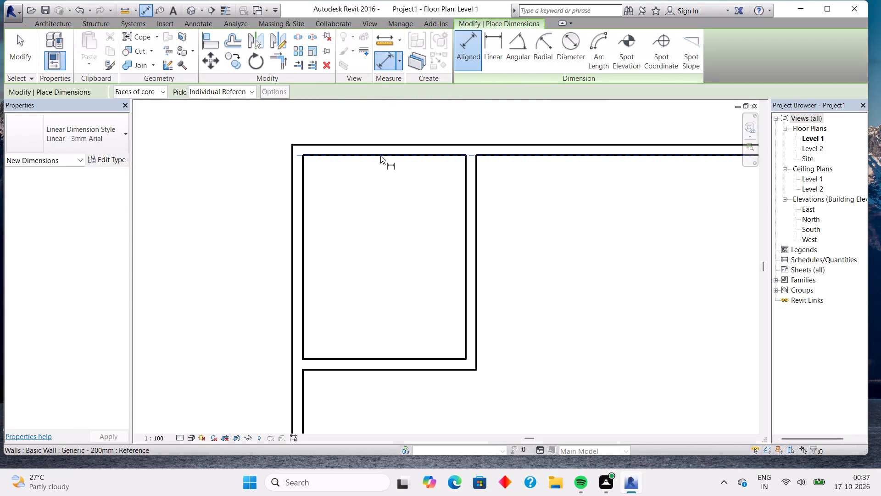
{"action": "left_click", "coordinate": [380, 156]}
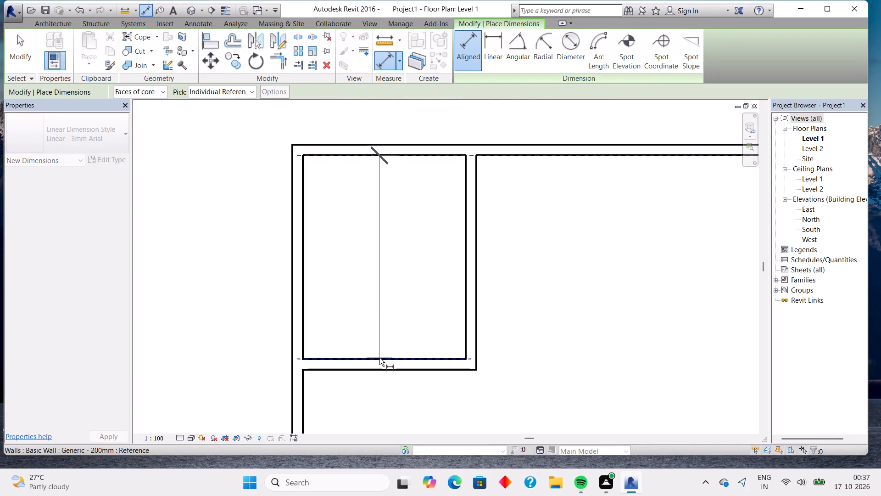
{"action": "left_click", "coordinate": [379, 358]}
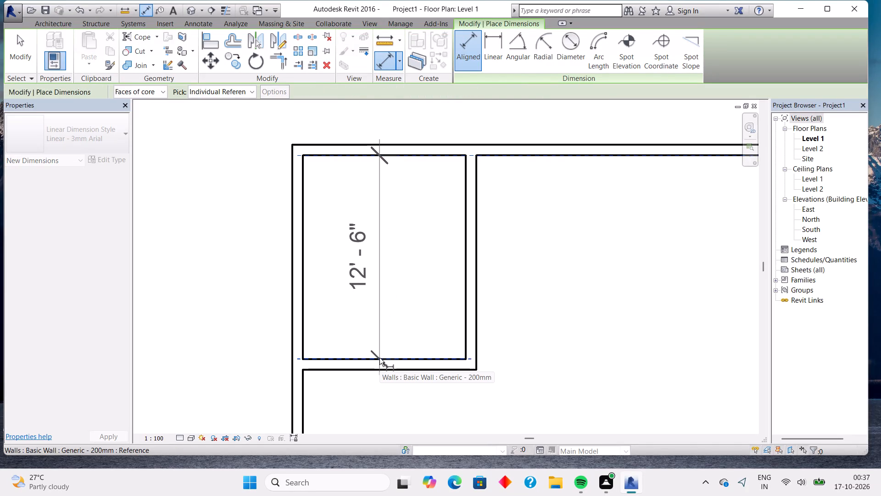
{"action": "key", "text": "Escape"}
Enclose a second room with Generic - 200mm walls: 12'-0" east from the northwest room's southeast corner, turning north to the exterior wall.
{"action": "scroll", "coordinate": [383, 189], "scroll_direction": "down", "scroll_amount": 2}
{"action": "scroll", "coordinate": [383, 189], "scroll_direction": "up", "scroll_amount": 2}
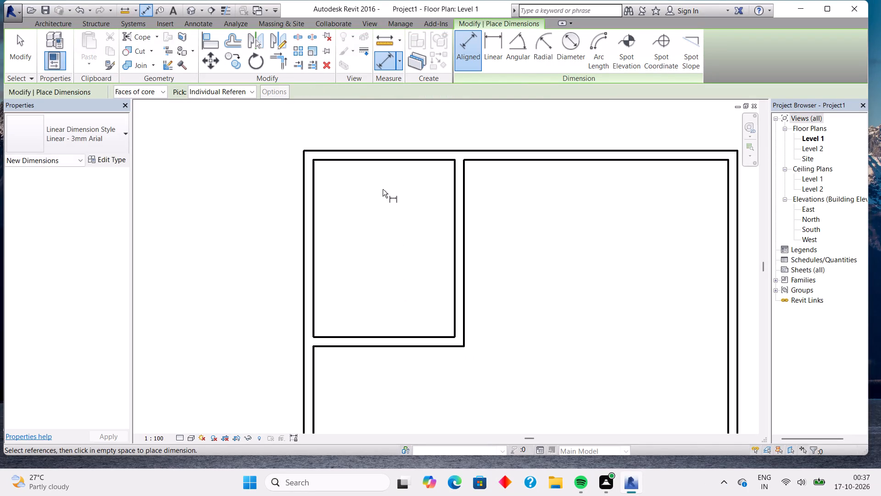
{"action": "scroll", "coordinate": [383, 189], "scroll_direction": "up", "scroll_amount": 1}
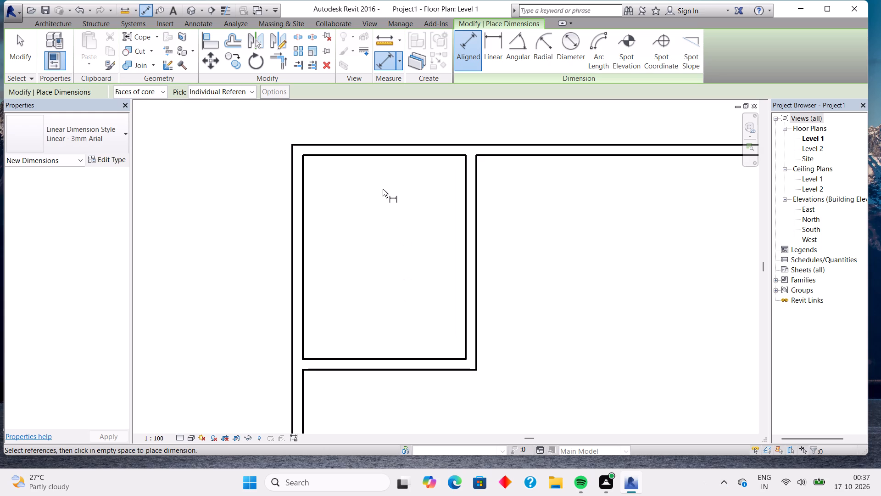
{"action": "middle_click_drag", "start_coordinate": [506, 228], "coordinate": [388, 209]}
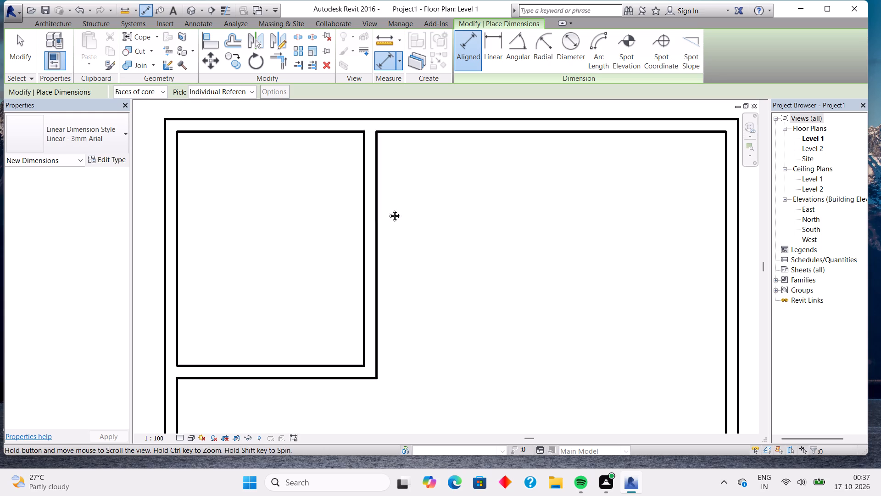
{"action": "middle_click_drag", "start_coordinate": [388, 209], "coordinate": [386, 209]}
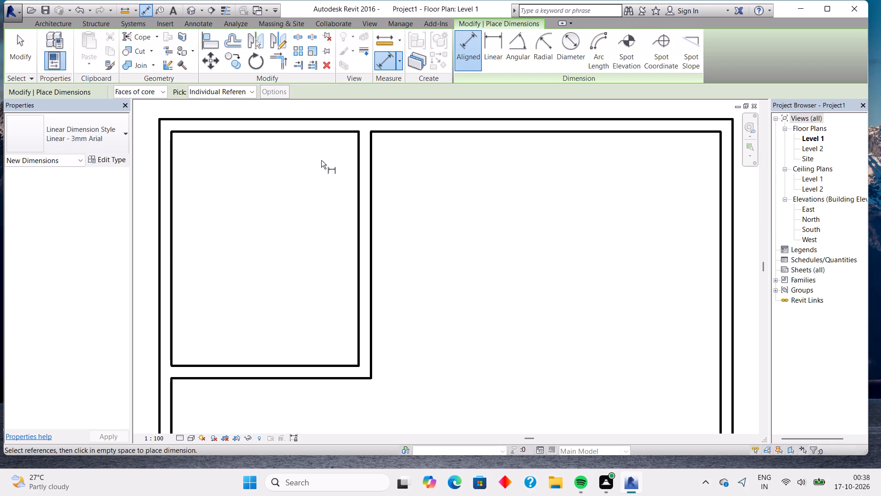
{"action": "left_click", "coordinate": [57, 23]}
{"action": "left_click", "coordinate": [52, 41]}
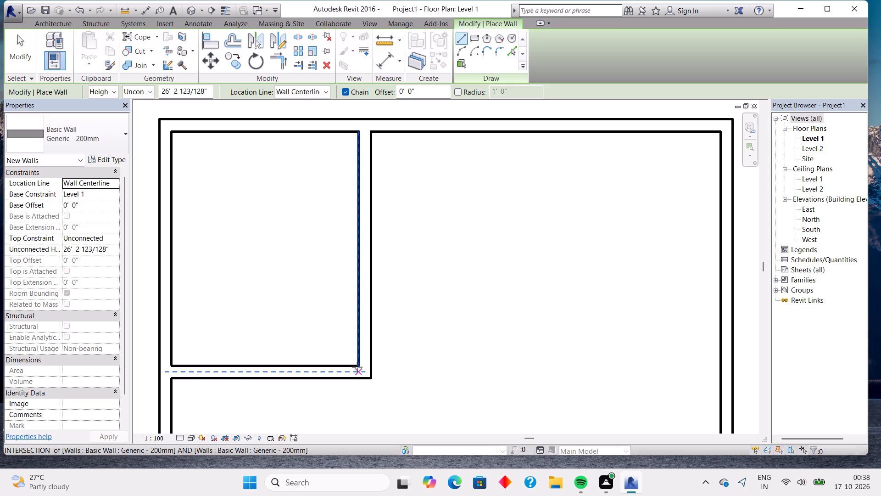
{"action": "left_click", "coordinate": [362, 371]}
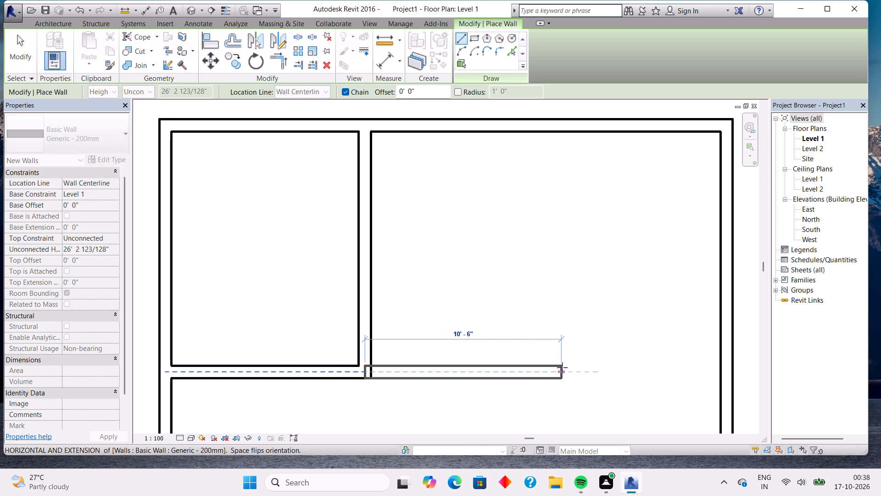
{"action": "left_click", "coordinate": [585, 366]}
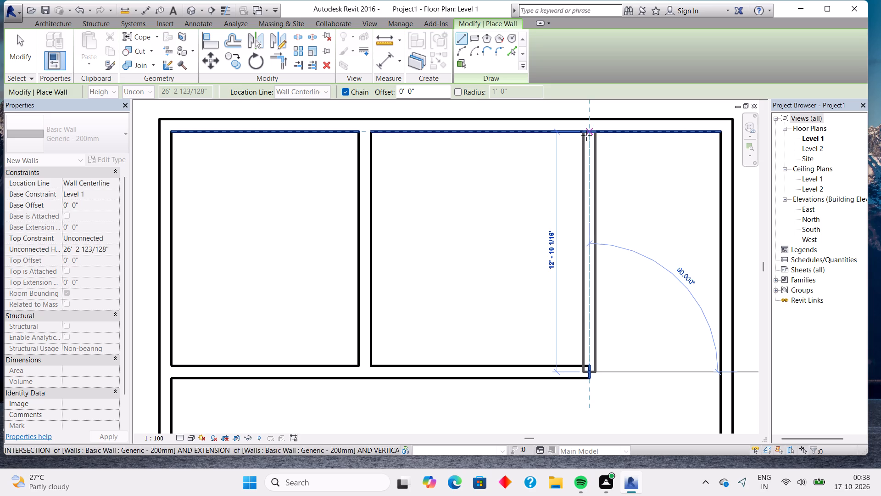
{"action": "left_click", "coordinate": [586, 135]}
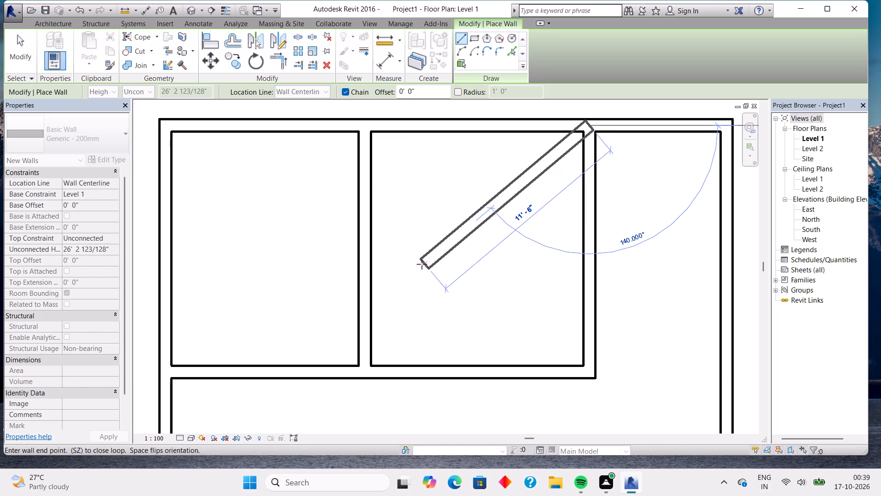
{"action": "key", "text": "Escape"}
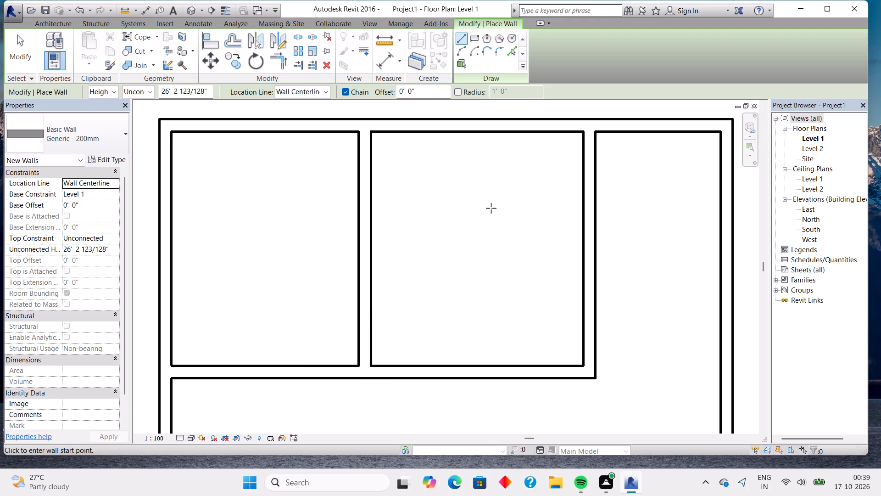
Check the second room's inside width with an aligned dimension, and nudge its east wall two increments east to a clear width of 11'-8".
{"action": "left_click", "coordinate": [386, 58]}
{"action": "left_click", "coordinate": [373, 189]}
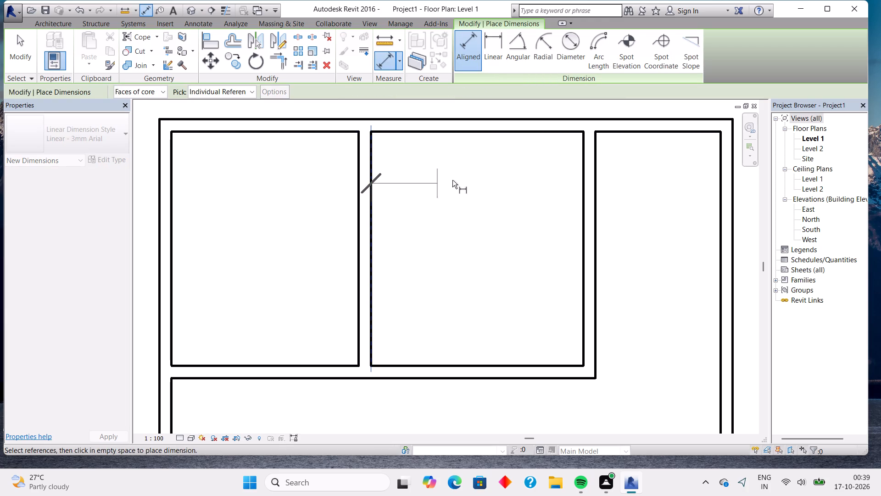
{"action": "left_click", "coordinate": [584, 166]}
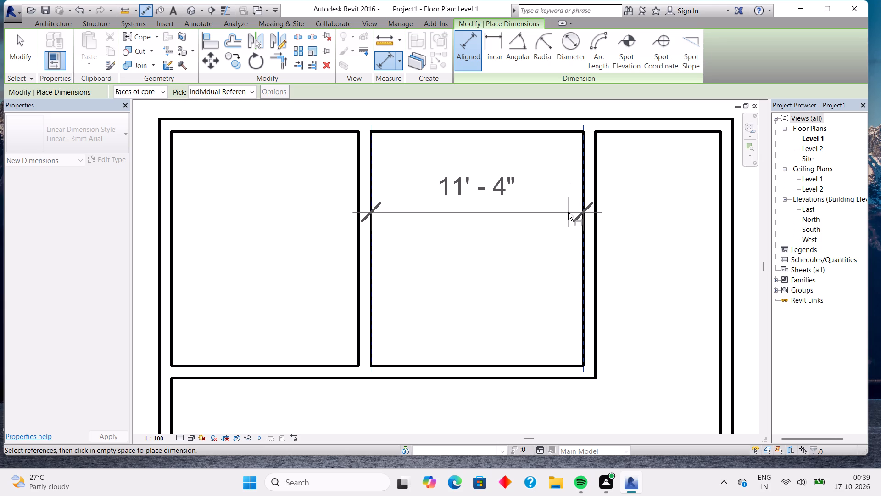
{"action": "key", "text": "Escape"}
{"action": "key", "text": "Escape"}
{"action": "left_click", "coordinate": [580, 210]}
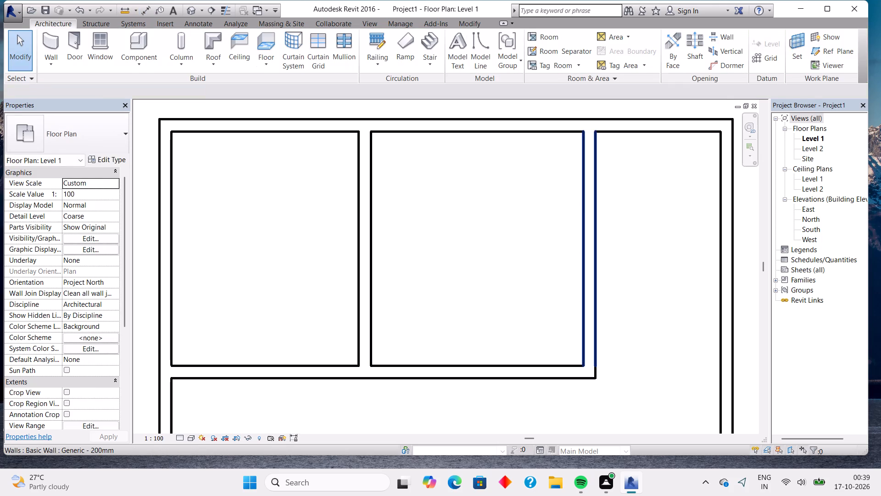
{"action": "key", "text": "Right"}
{"action": "key", "text": "Right"}
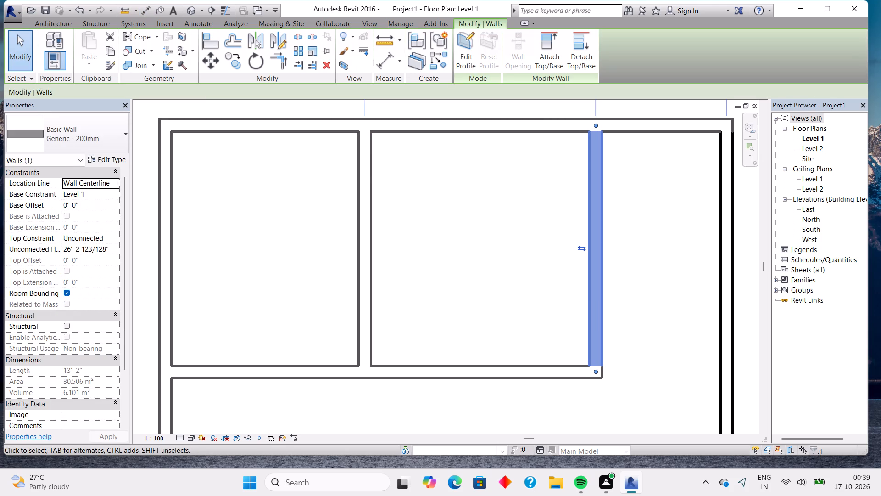
{"action": "key", "text": "Escape"}
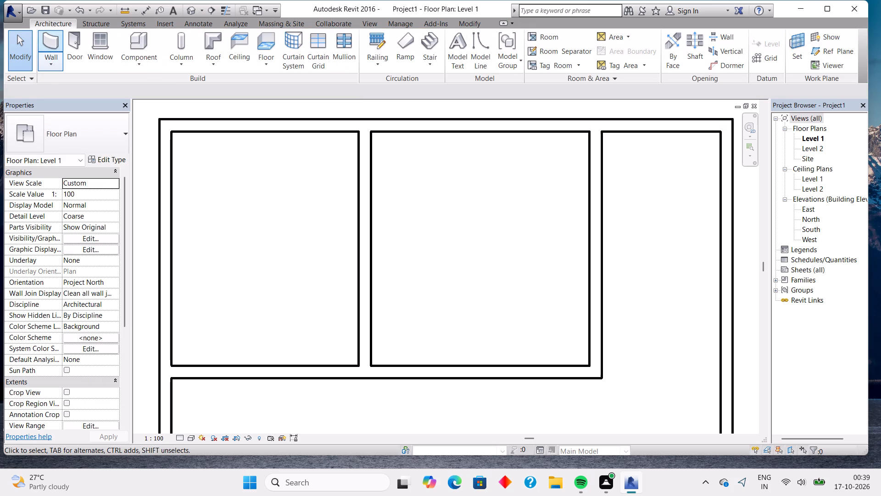
Recheck the second room's inside width, and nudge its east wall two more increments east to a clear width of 12'-0".
{"action": "left_click", "coordinate": [58, 51]}
{"action": "left_click", "coordinate": [394, 64]}
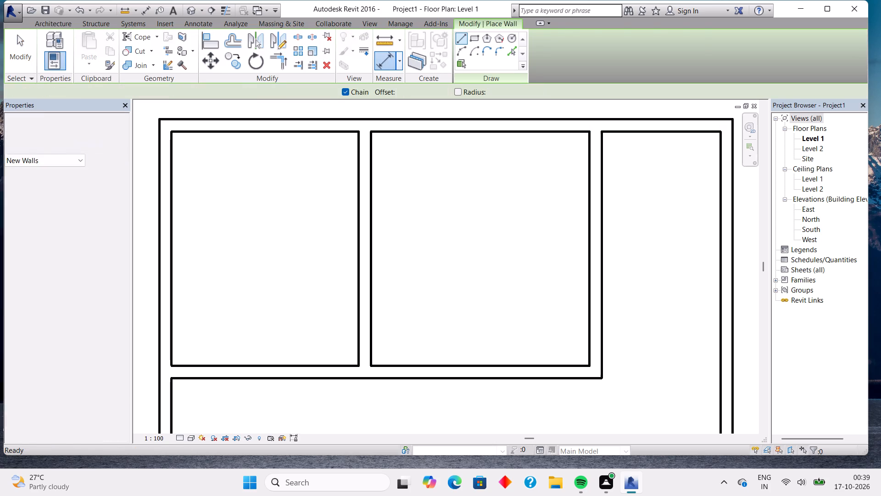
{"action": "left_click", "coordinate": [373, 189]}
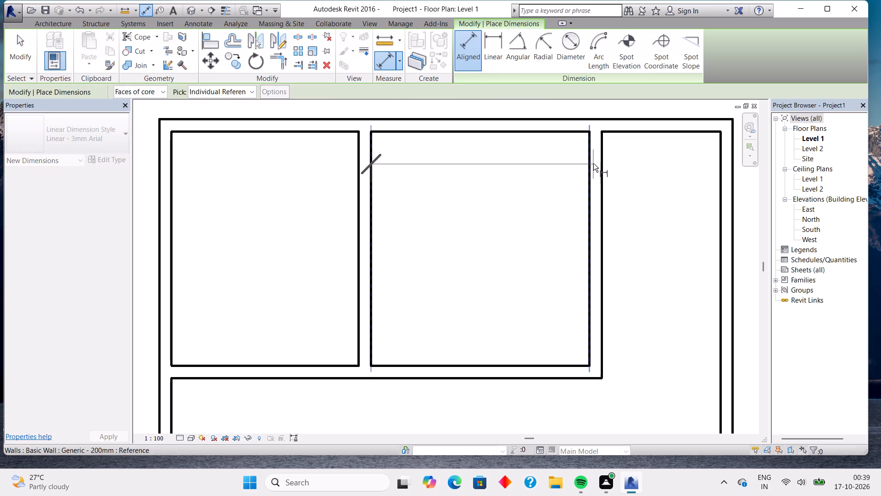
{"action": "left_click", "coordinate": [591, 166]}
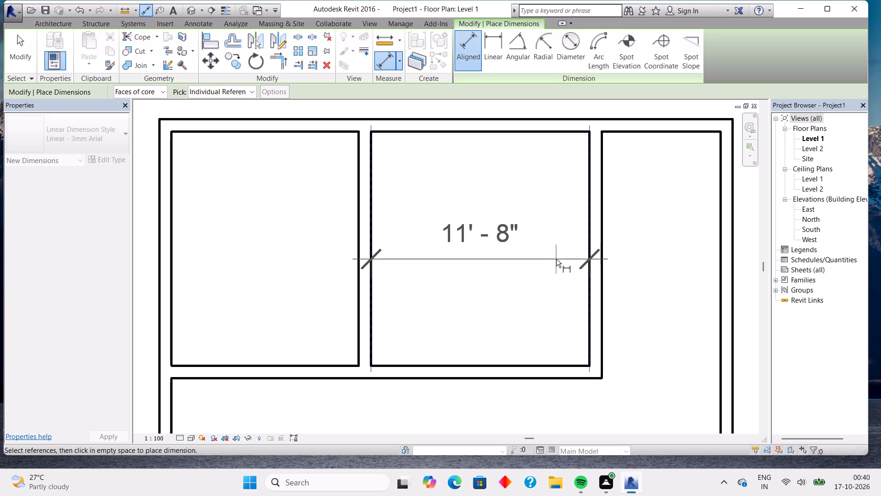
{"action": "key", "text": "Escape"}
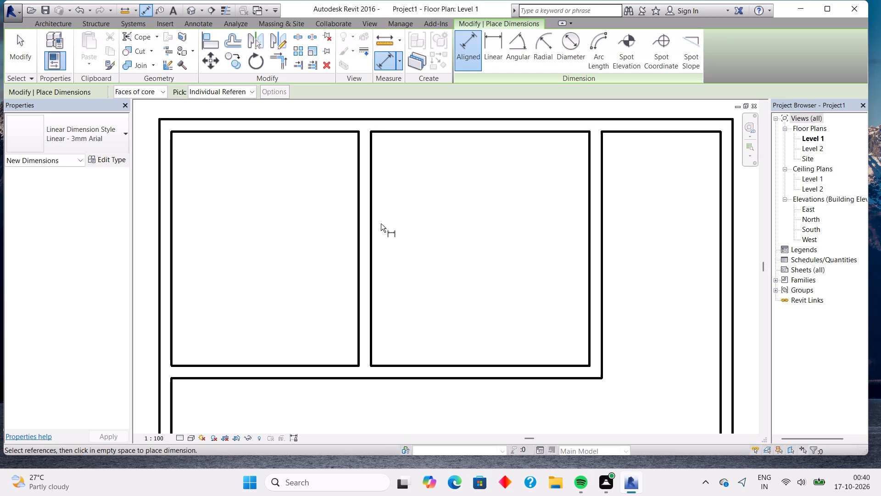
{"action": "left_click", "coordinate": [598, 202]}
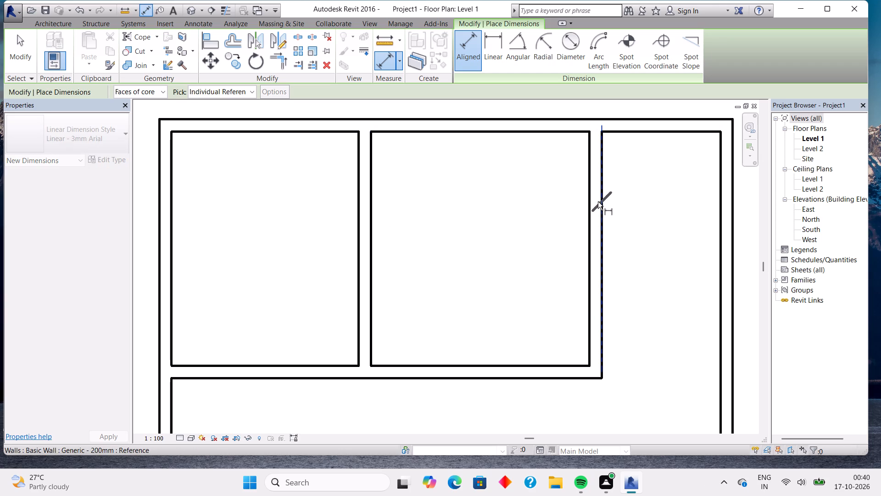
{"action": "key", "text": "Escape"}
{"action": "left_click", "coordinate": [598, 202]}
{"action": "key", "text": "Escape"}
{"action": "key", "text": "Escape"}
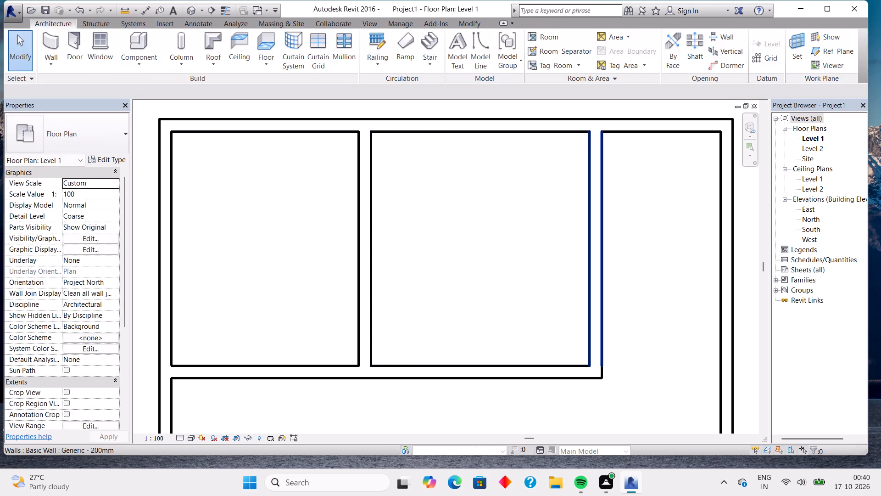
{"action": "left_click", "coordinate": [598, 202]}
{"action": "key", "text": "Escape"}
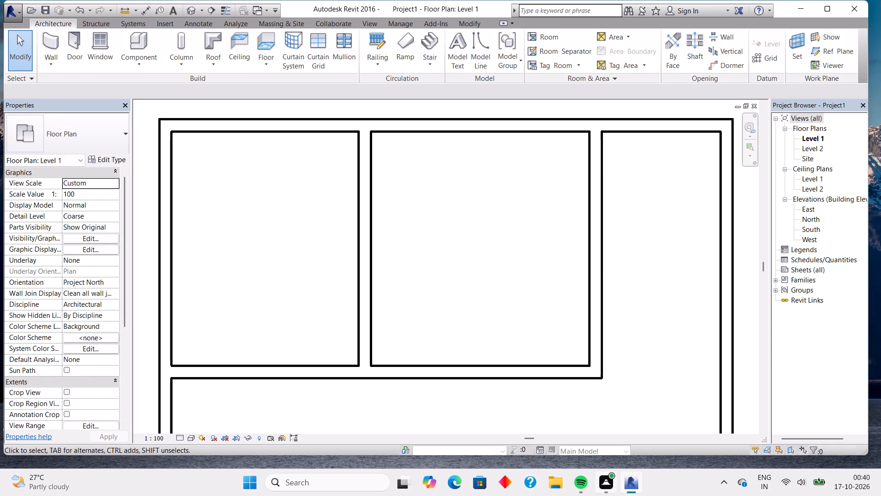
{"action": "left_click", "coordinate": [595, 218]}
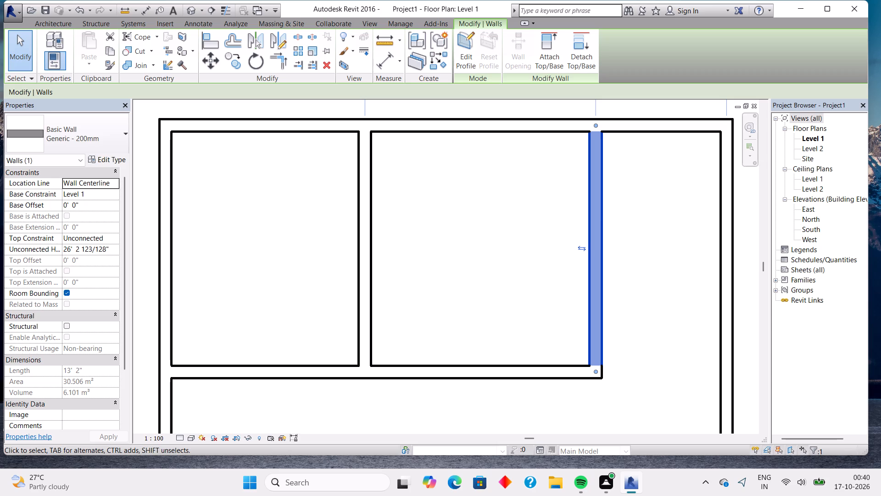
{"action": "key", "text": "Right"}
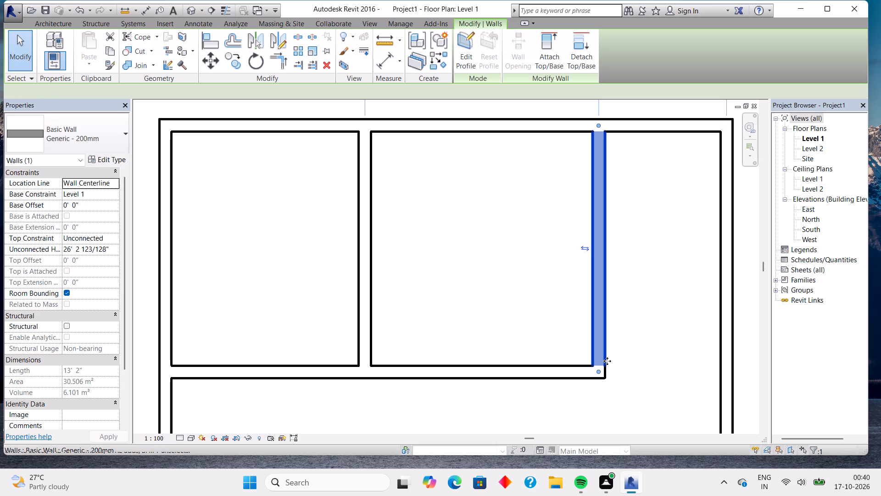
{"action": "key", "text": "Right"}
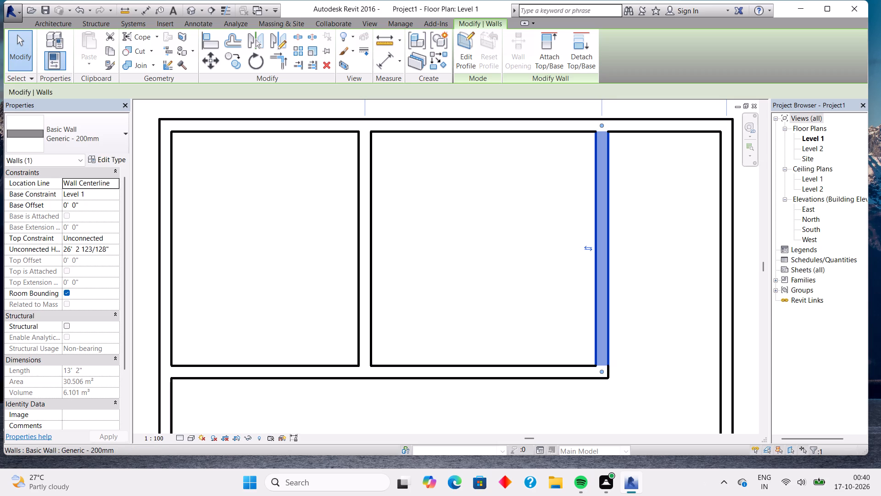
Measure the second room's inside width and inside depth between wall faces with temporary aligned dimensions.
{"action": "left_click", "coordinate": [381, 57]}
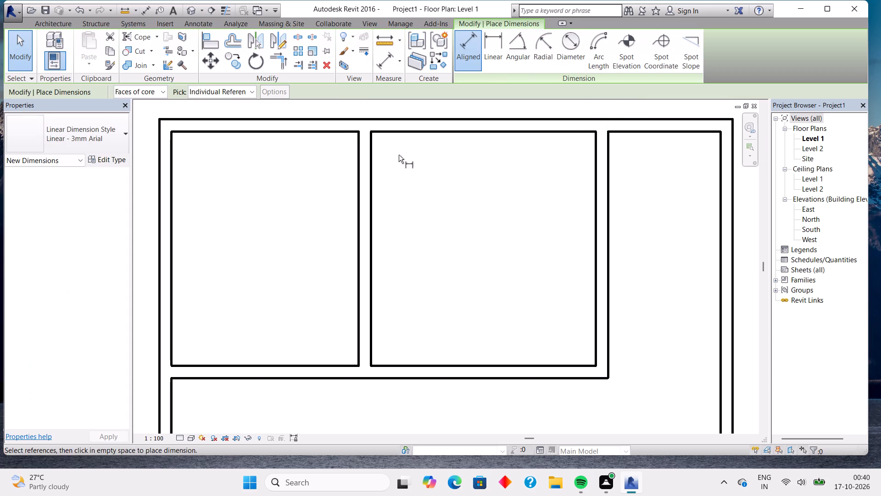
{"action": "left_click", "coordinate": [372, 218]}
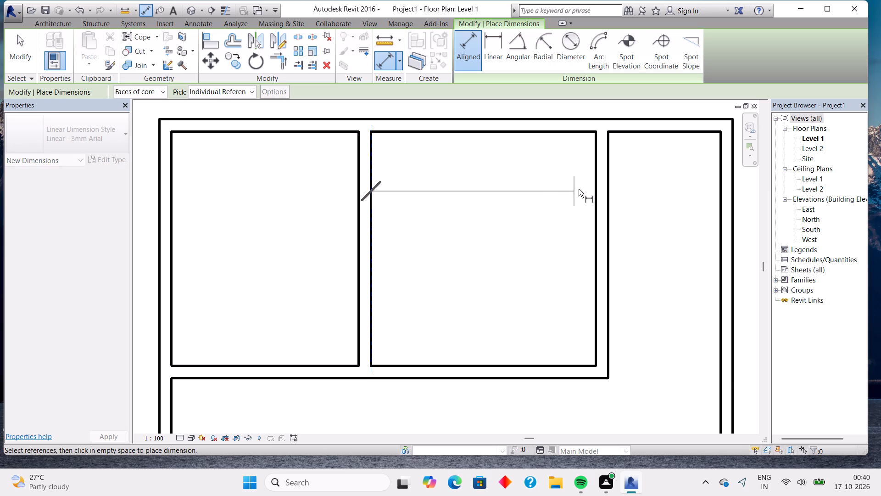
{"action": "left_click", "coordinate": [596, 184]}
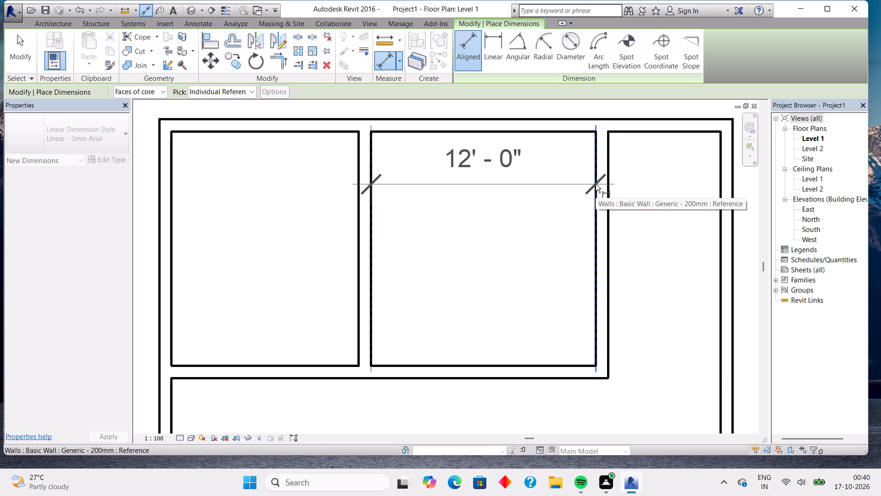
{"action": "key", "text": "Escape"}
{"action": "left_click", "coordinate": [507, 132]}
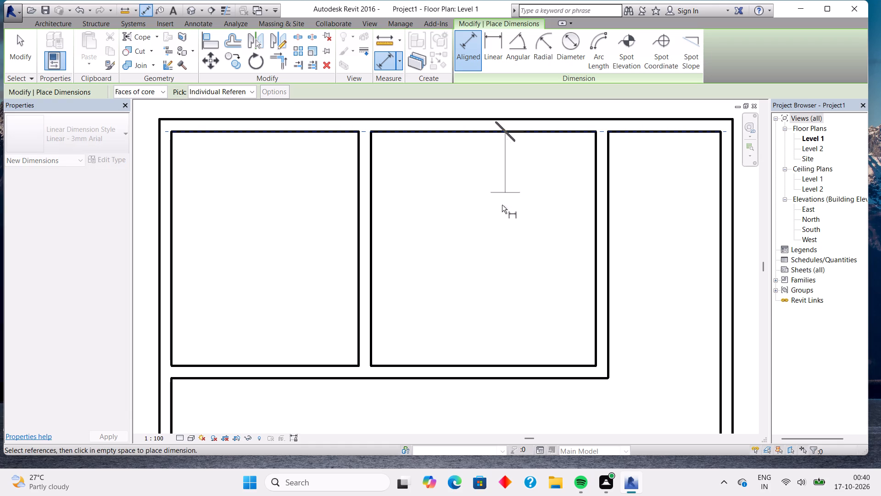
{"action": "left_click", "coordinate": [476, 366]}
{"action": "key", "text": "Escape"}
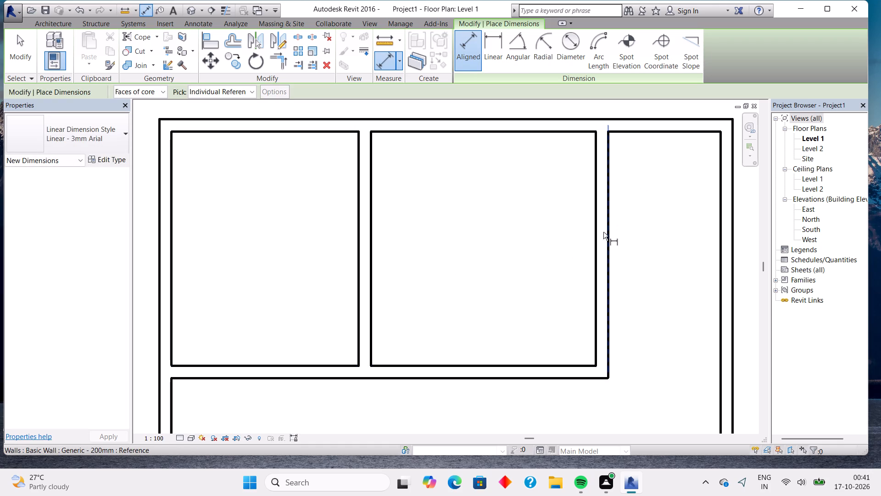
{"action": "key", "text": "Escape"}
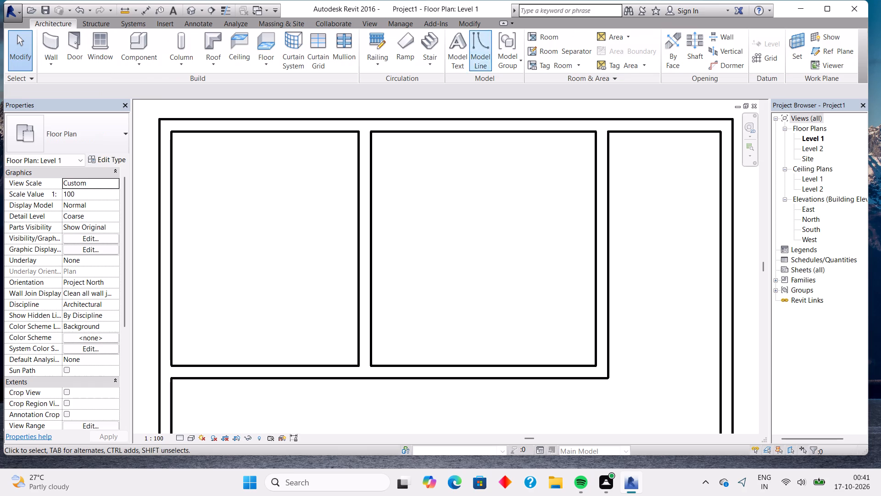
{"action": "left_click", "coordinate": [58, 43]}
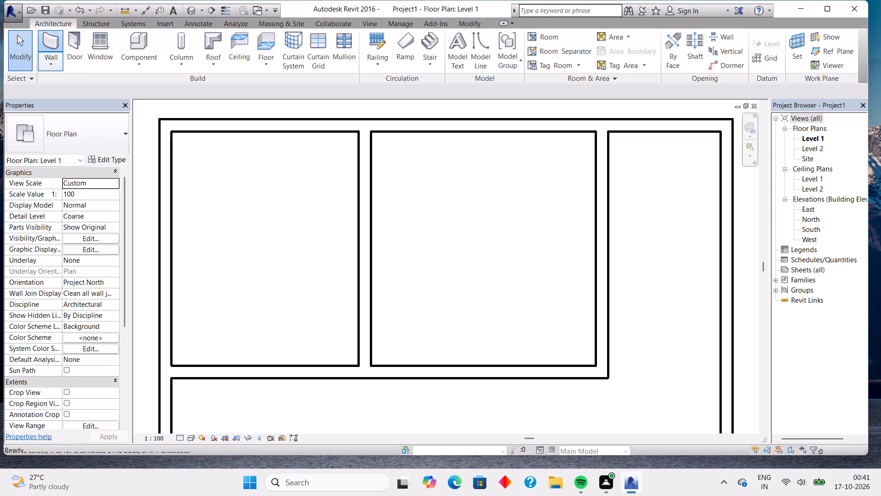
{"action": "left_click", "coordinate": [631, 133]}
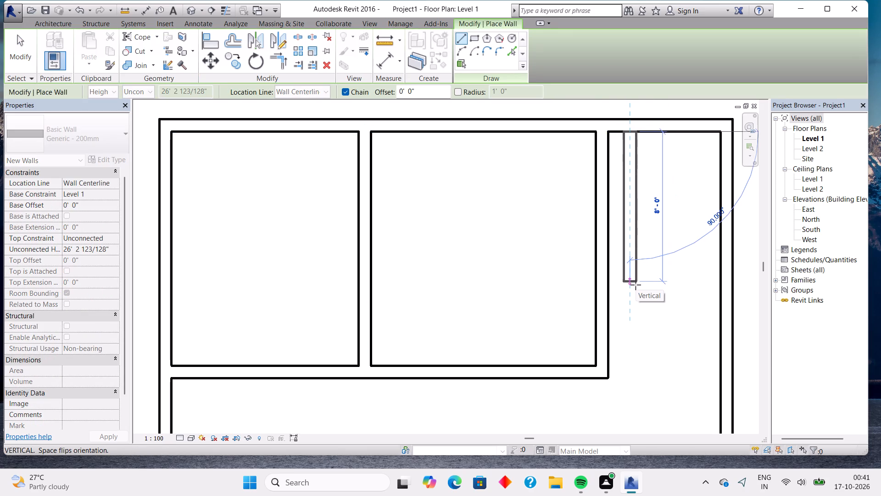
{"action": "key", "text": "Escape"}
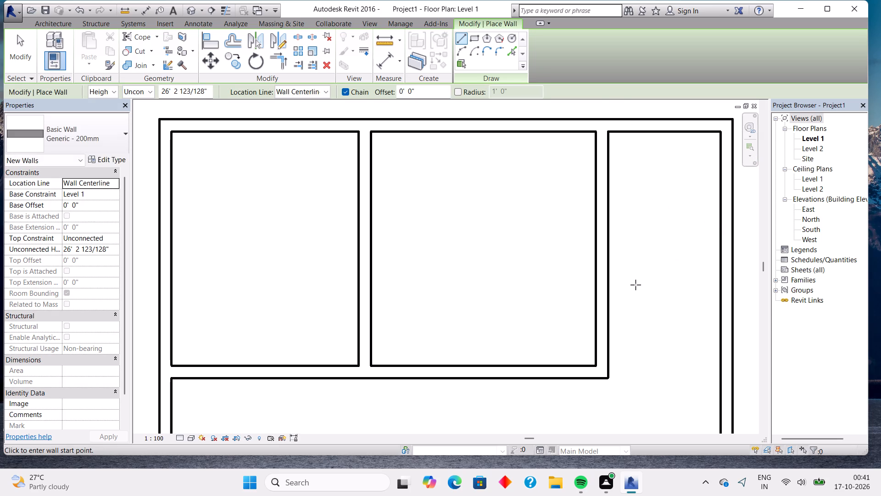
Draw a Generic - 200mm wall from the second room's east wall to the east exterior wall, about 7'-6" clear of the north wall.
{"action": "left_click", "coordinate": [58, 23]}
{"action": "left_click", "coordinate": [58, 35]}
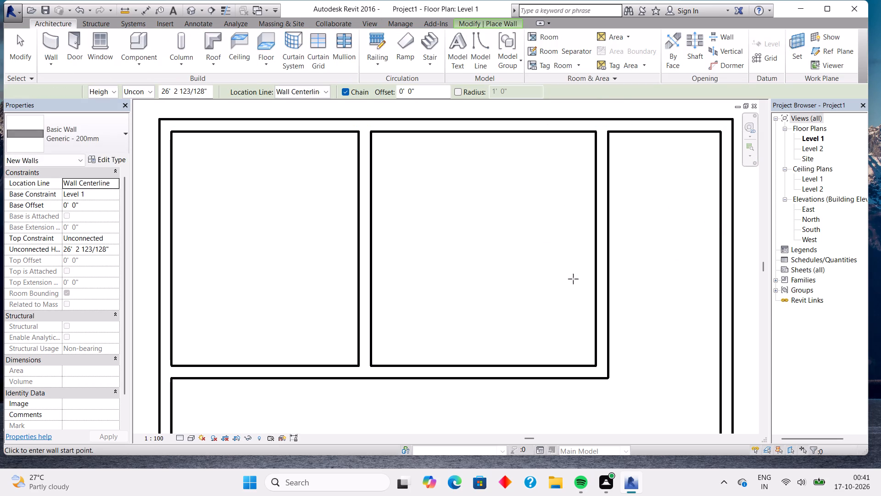
{"action": "left_click", "coordinate": [609, 275]}
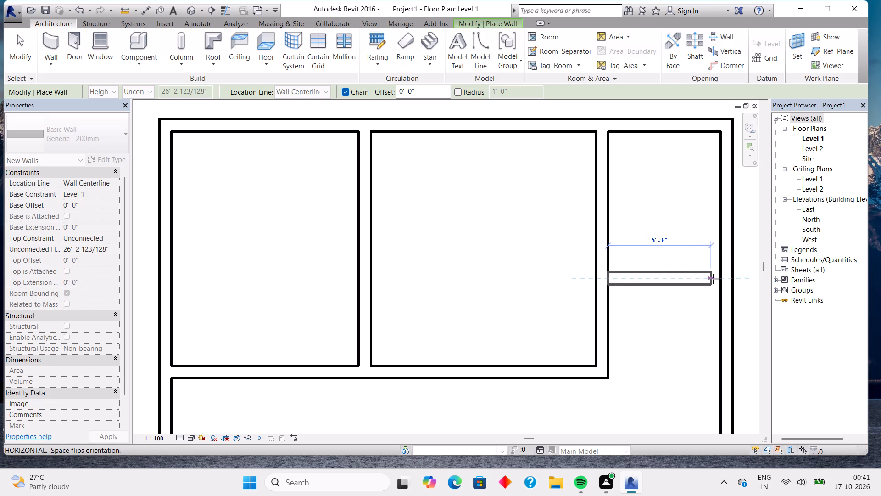
{"action": "left_click", "coordinate": [717, 279]}
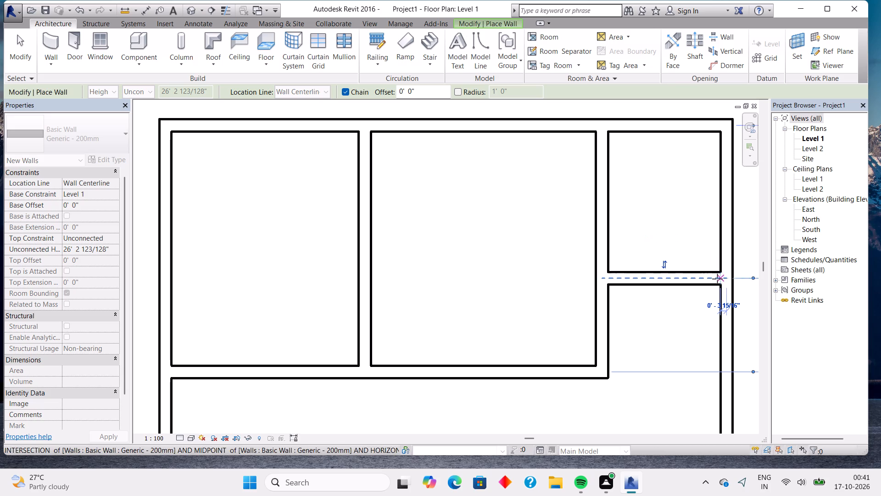
{"action": "key", "text": "Escape"}
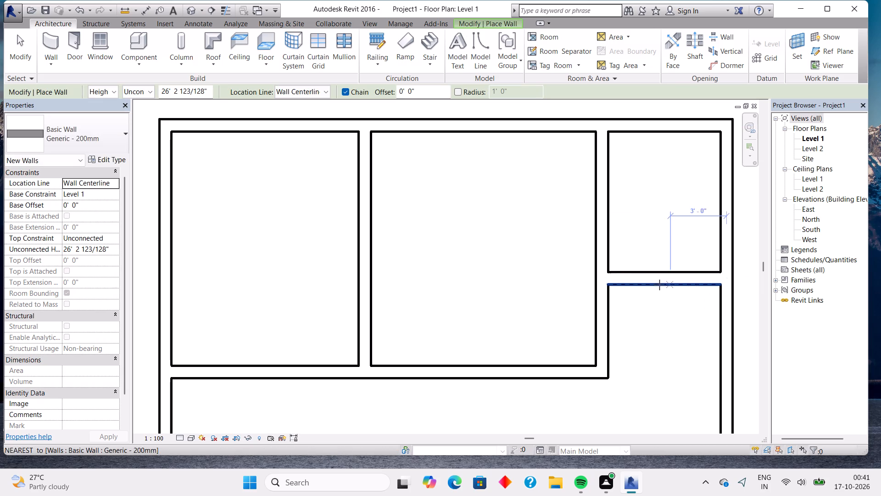
{"action": "key", "text": "Escape"}
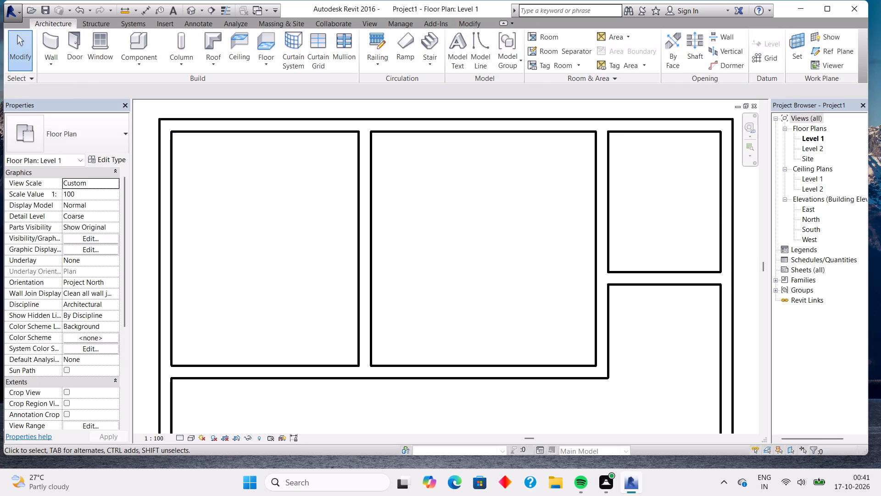
Check the northeast room's inside depth with an aligned dimension, and nudge its south wall two increments south.
{"action": "left_click", "coordinate": [57, 39]}
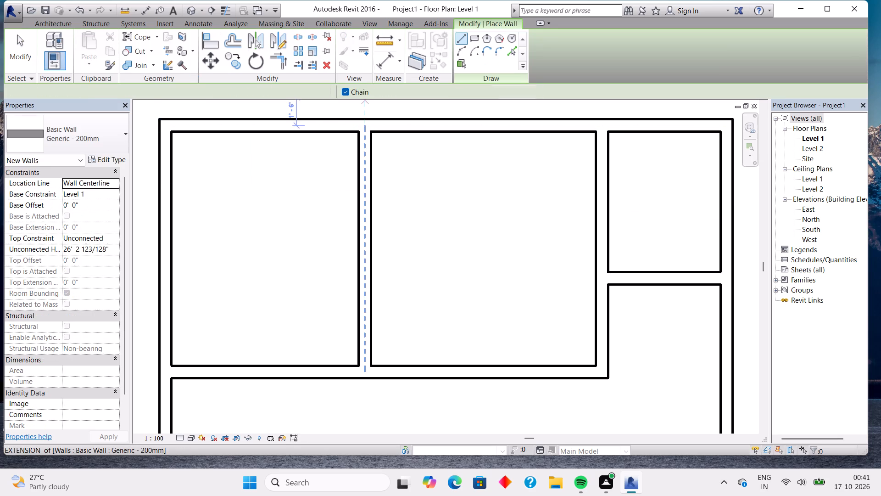
{"action": "left_click", "coordinate": [388, 62]}
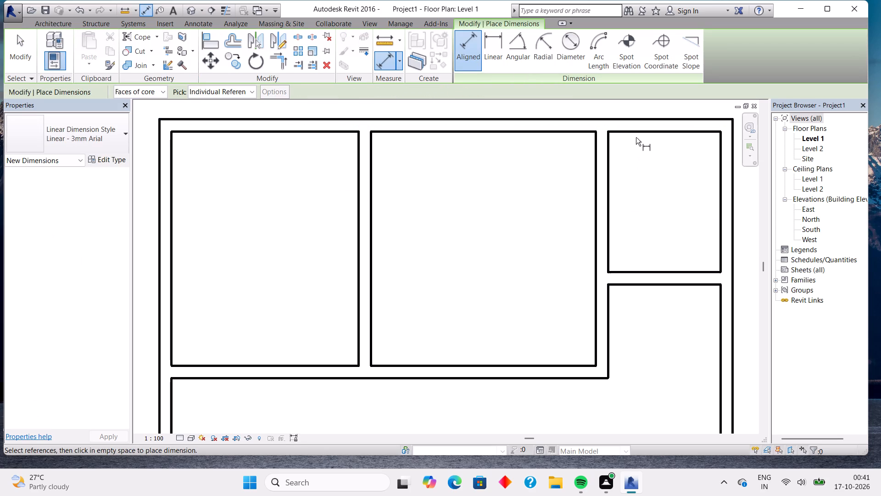
{"action": "left_click", "coordinate": [638, 133]}
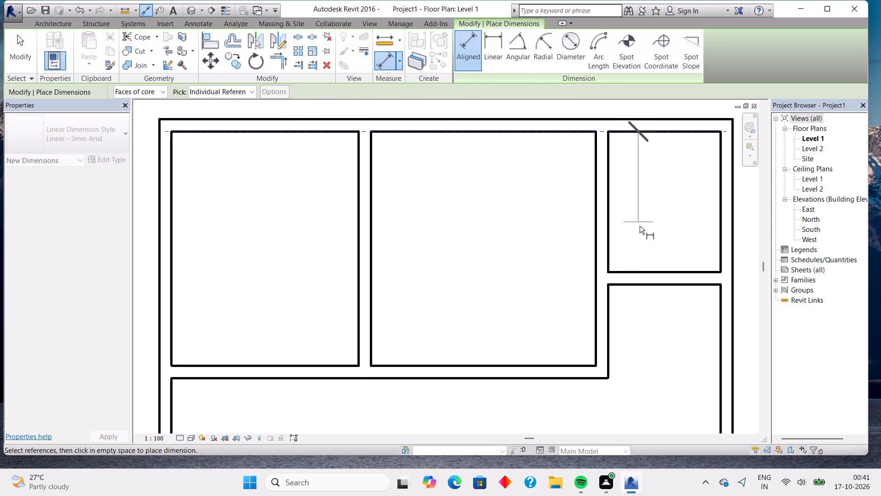
{"action": "left_click", "coordinate": [652, 272]}
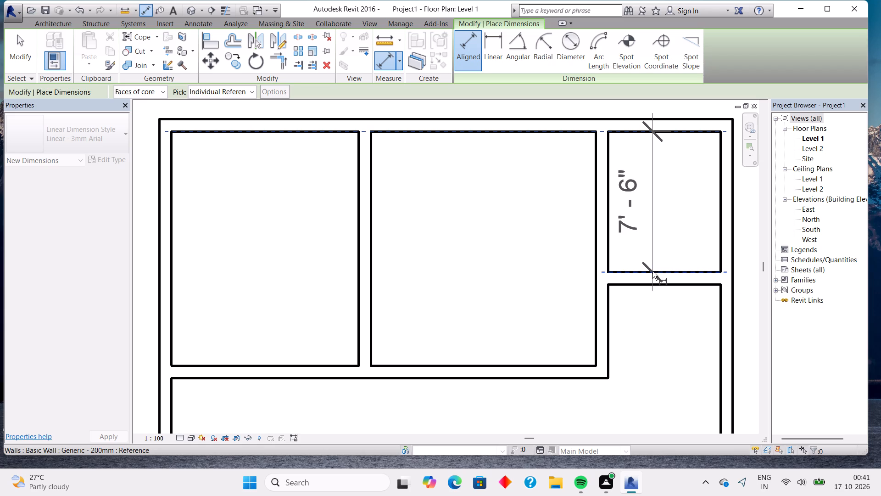
{"action": "key", "text": "Escape"}
{"action": "key", "text": "Escape"}
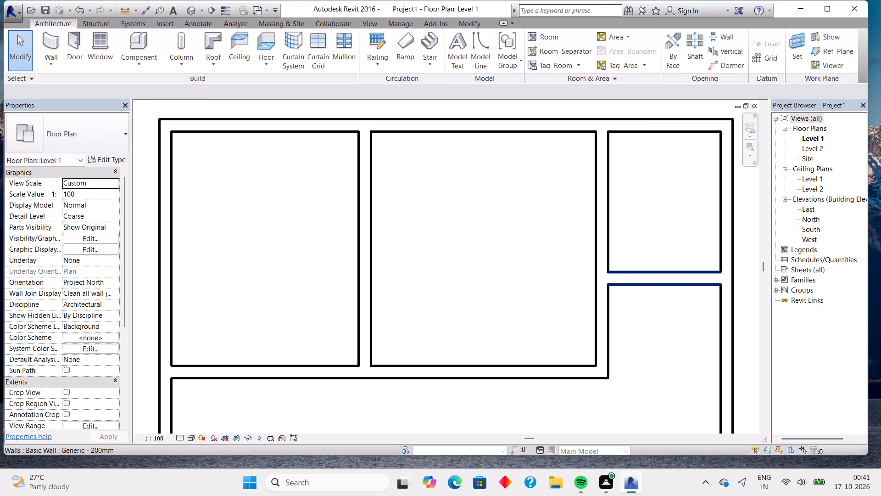
{"action": "left_click", "coordinate": [652, 271]}
{"action": "key", "text": "Down"}
{"action": "key", "text": "Down"}
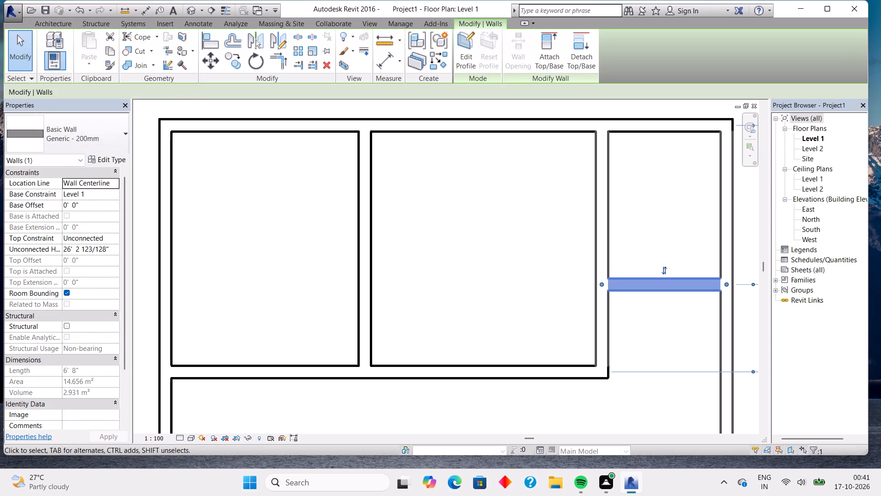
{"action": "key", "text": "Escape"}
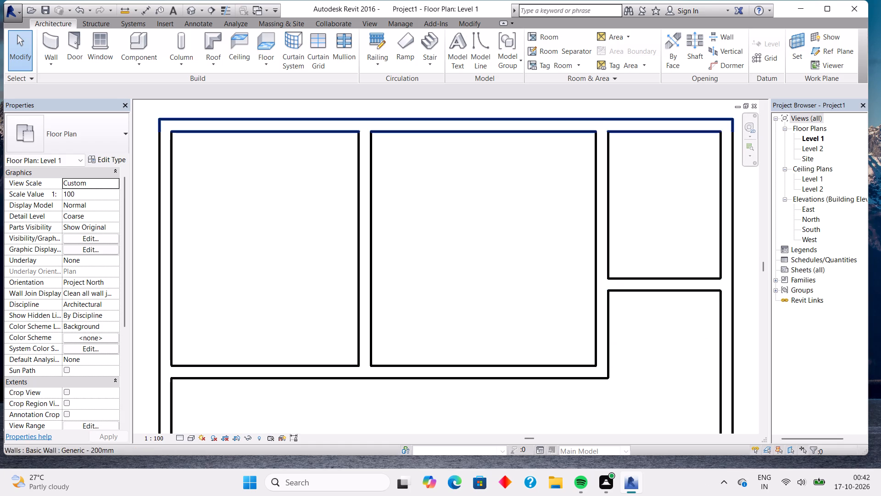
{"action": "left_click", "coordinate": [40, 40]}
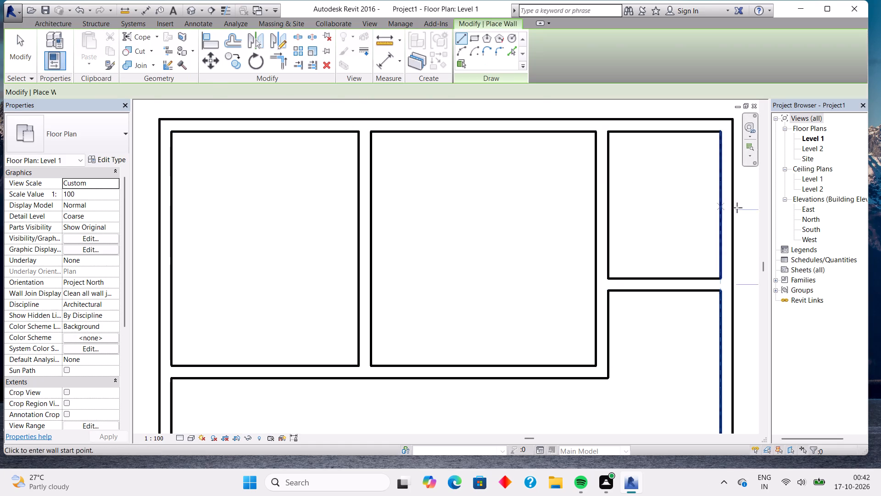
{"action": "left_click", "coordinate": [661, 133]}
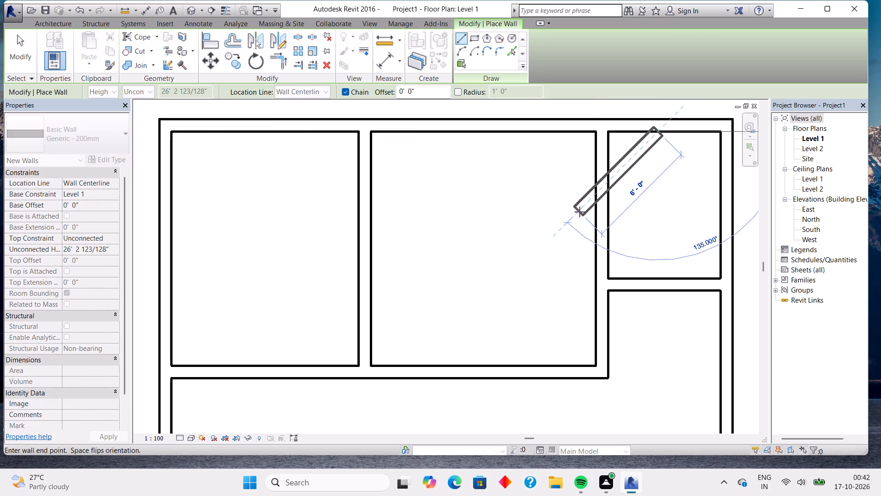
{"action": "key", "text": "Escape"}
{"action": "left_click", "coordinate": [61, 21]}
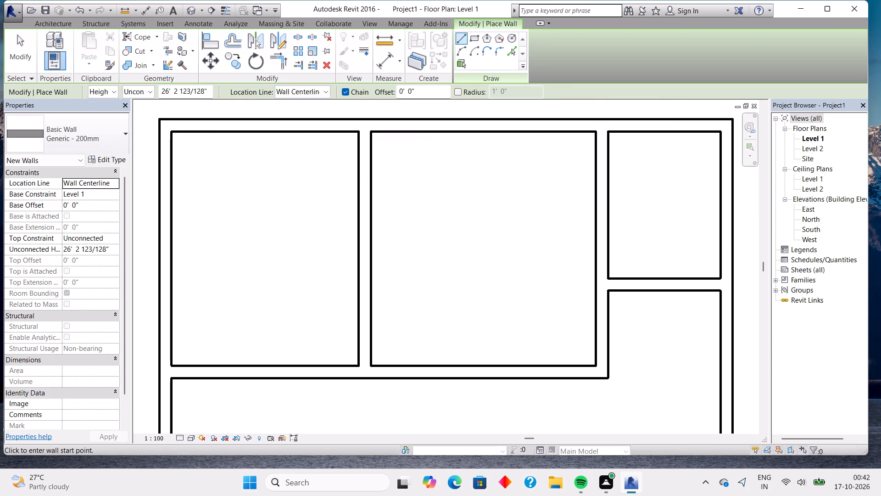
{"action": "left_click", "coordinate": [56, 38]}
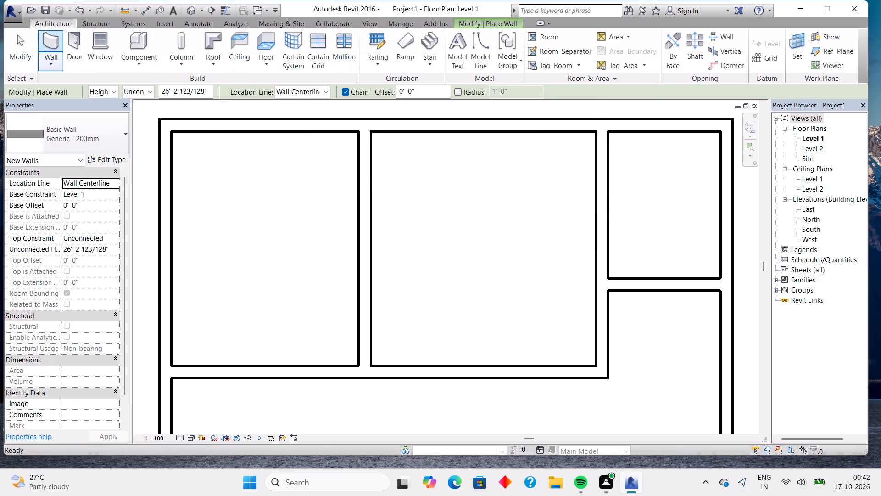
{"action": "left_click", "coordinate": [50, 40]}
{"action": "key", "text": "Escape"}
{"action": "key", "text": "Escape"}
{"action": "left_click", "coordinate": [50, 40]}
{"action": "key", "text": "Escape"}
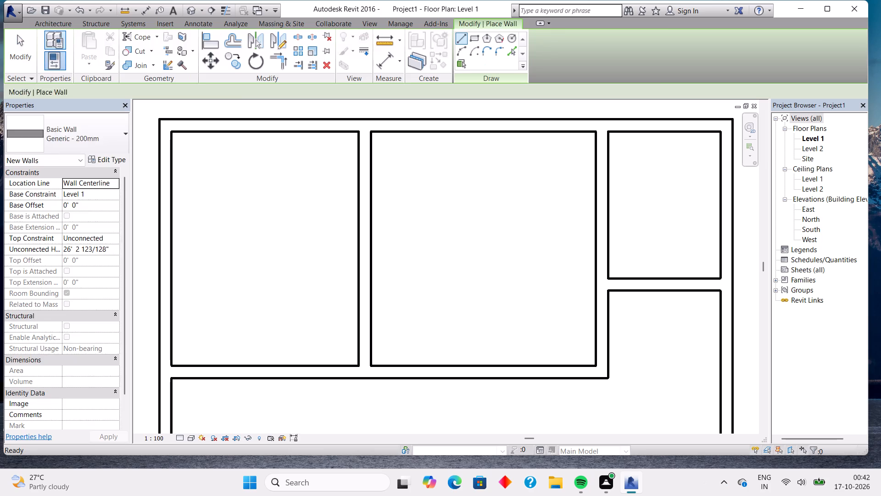
Check the northeast room's inside depth with a temporary aligned dimension, and nudge its south wall two more increments south.
{"action": "left_click", "coordinate": [48, 38]}
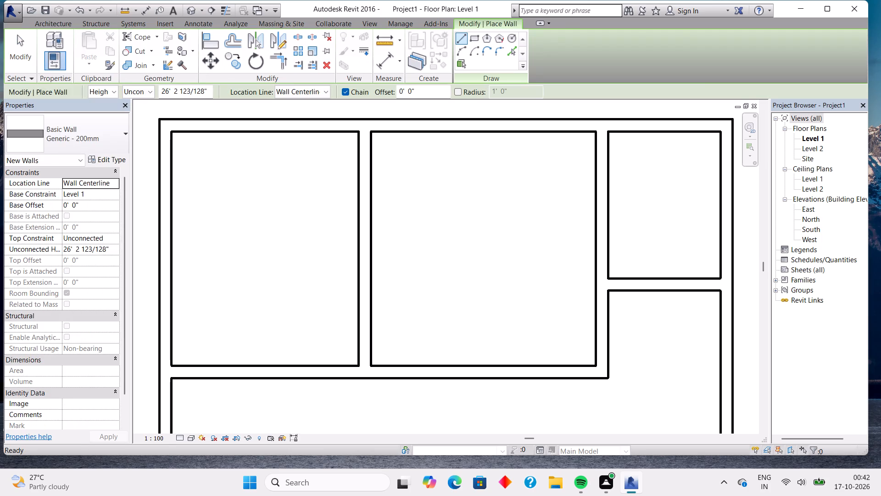
{"action": "left_click", "coordinate": [378, 60]}
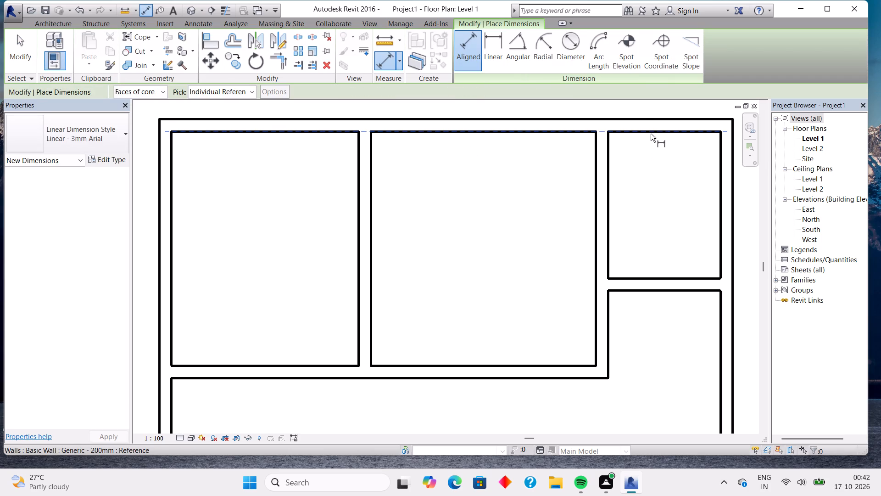
{"action": "left_click", "coordinate": [651, 133]}
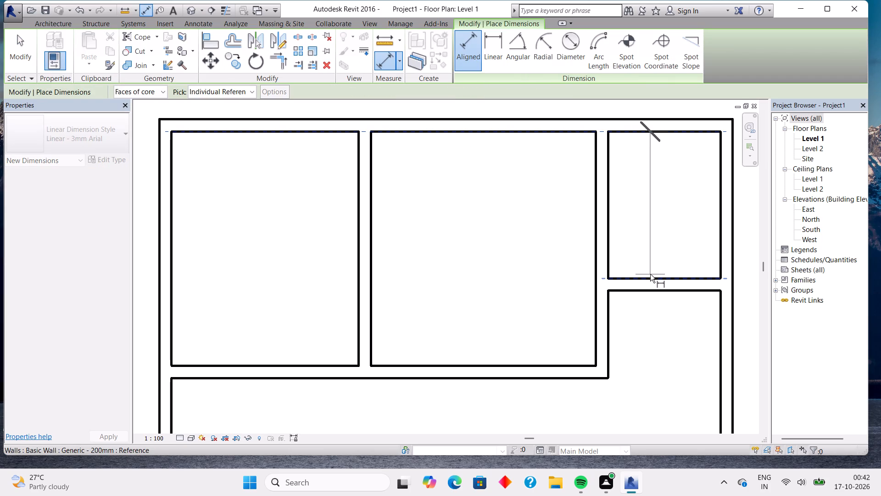
{"action": "left_click", "coordinate": [649, 278]}
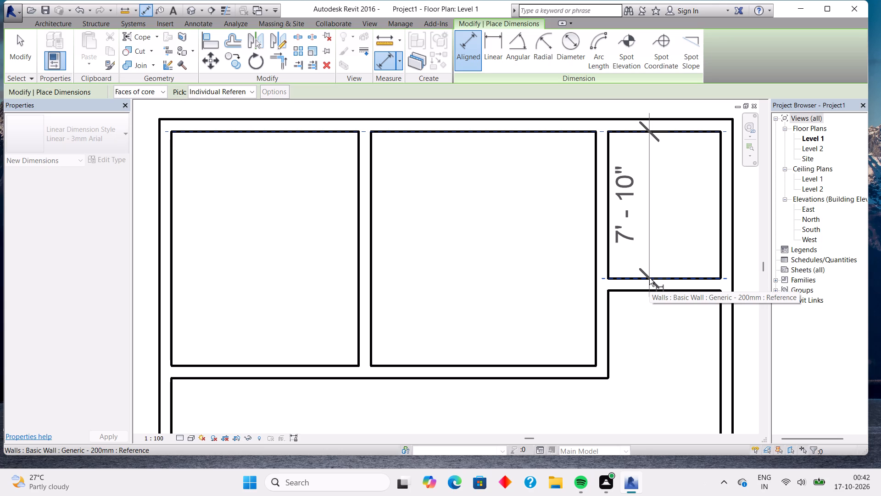
{"action": "key", "text": "Escape"}
{"action": "key", "text": "Escape"}
{"action": "left_click", "coordinate": [649, 278]}
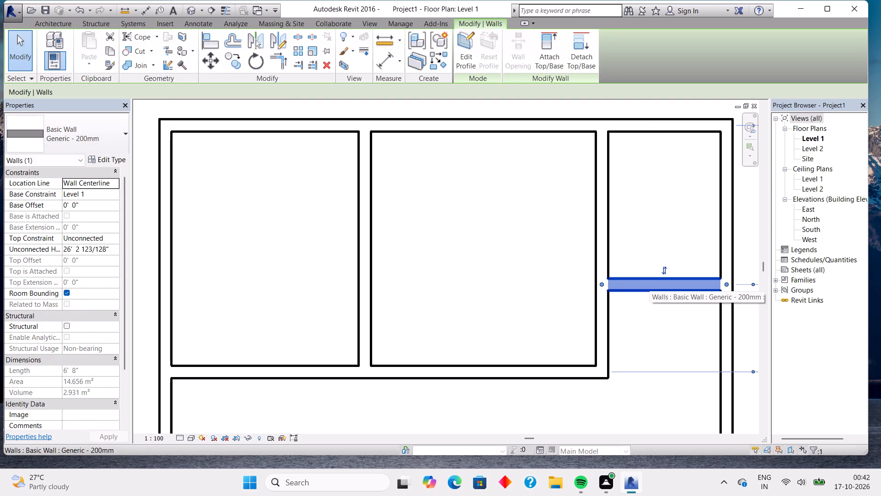
{"action": "key", "text": "Down"}
{"action": "key", "text": "Down"}
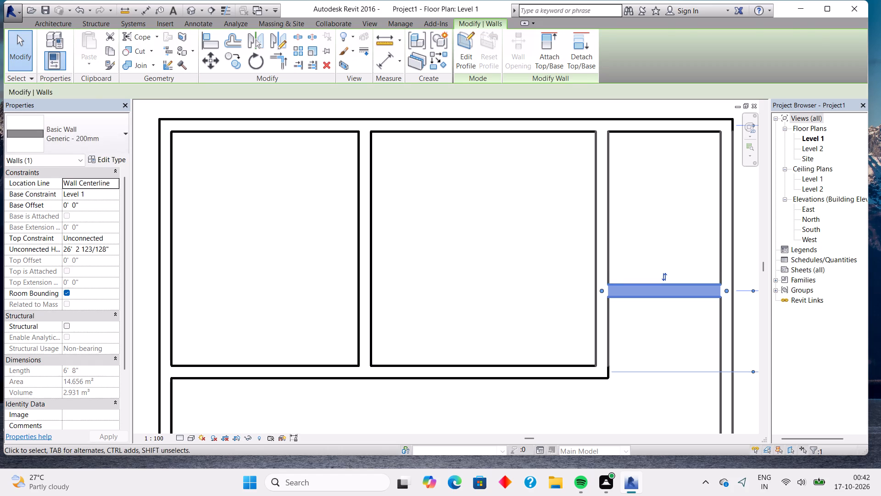
{"action": "key", "text": "Escape"}
Recheck the northeast room's inside depth, and nudge its south wall one increment north to a clear depth of 8'-0".
{"action": "left_click", "coordinate": [58, 41]}
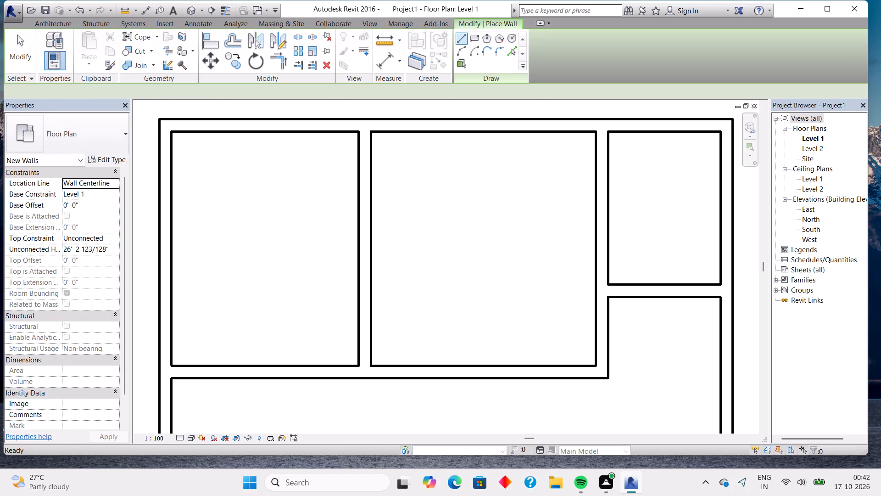
{"action": "left_click", "coordinate": [377, 63]}
{"action": "left_click", "coordinate": [661, 132]}
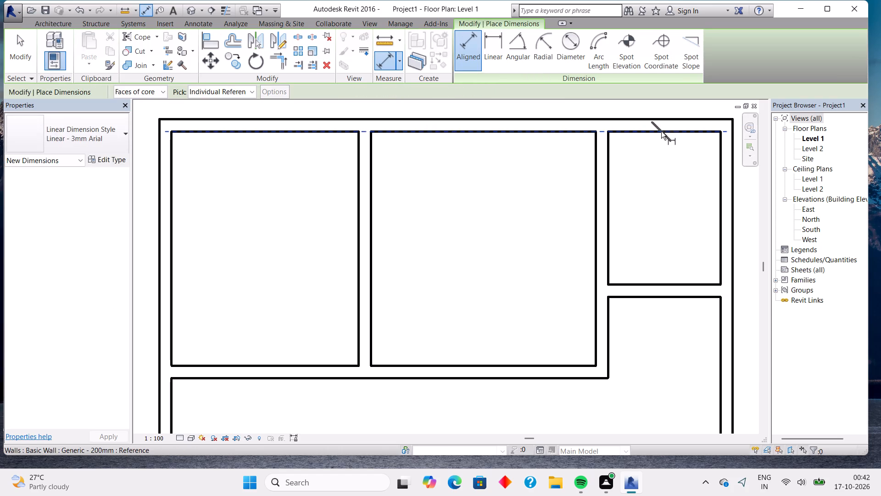
{"action": "left_click", "coordinate": [671, 285]}
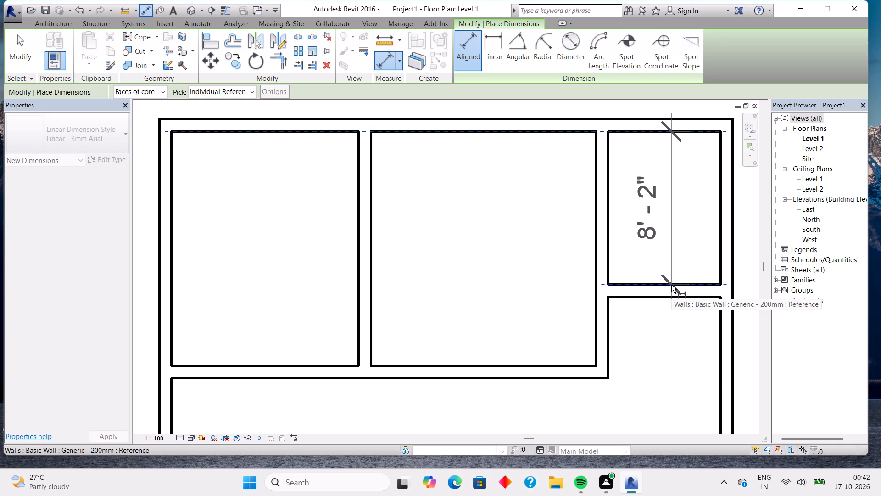
{"action": "key", "text": "Escape"}
{"action": "key", "text": "Escape"}
{"action": "left_click", "coordinate": [671, 285]}
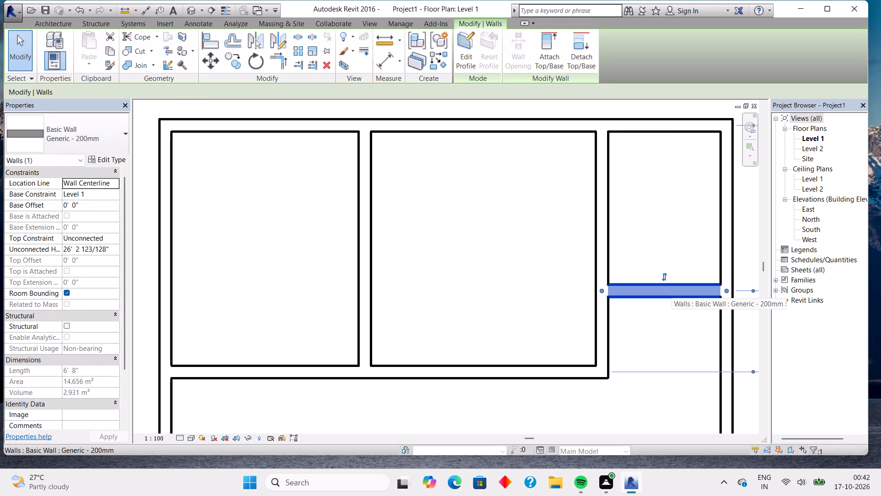
{"action": "key", "text": "Up"}
{"action": "key", "text": "Escape"}
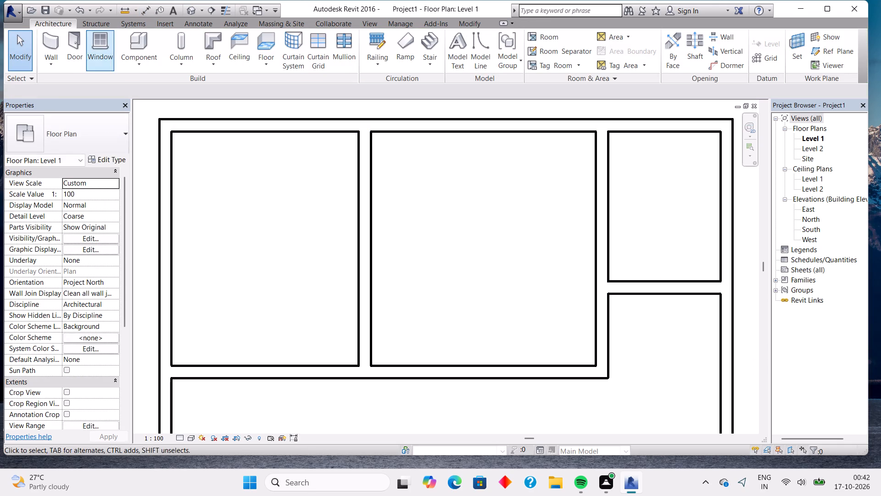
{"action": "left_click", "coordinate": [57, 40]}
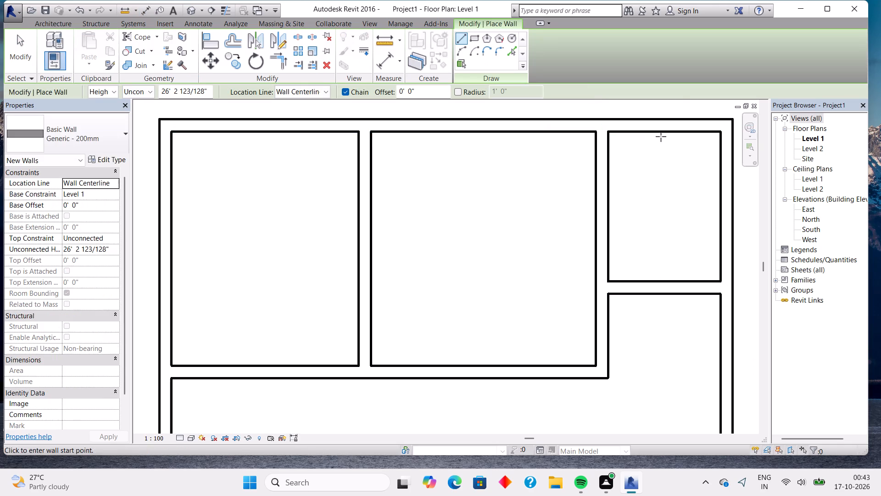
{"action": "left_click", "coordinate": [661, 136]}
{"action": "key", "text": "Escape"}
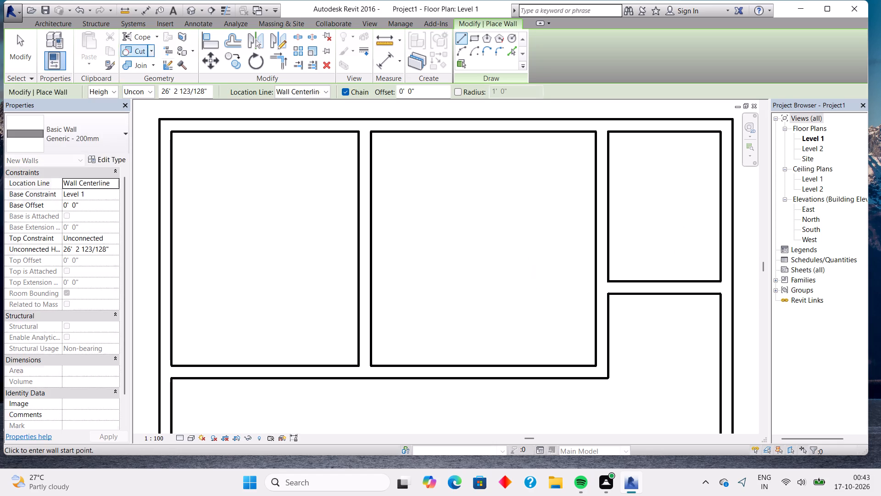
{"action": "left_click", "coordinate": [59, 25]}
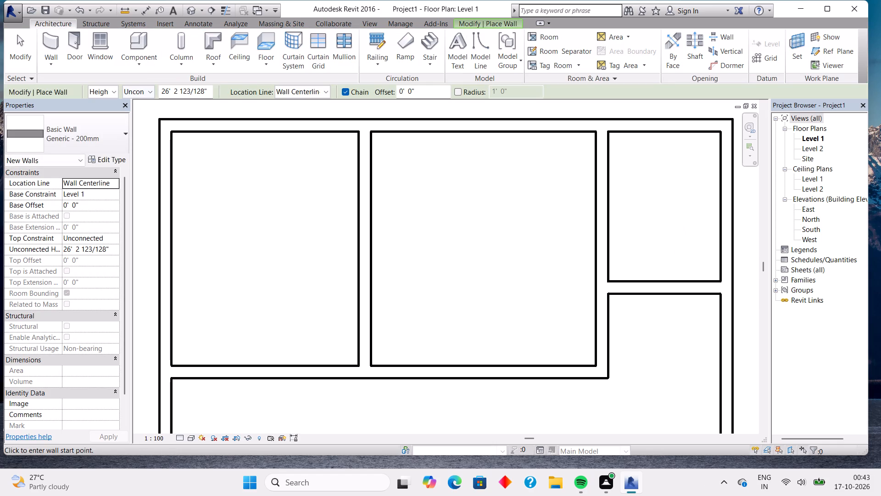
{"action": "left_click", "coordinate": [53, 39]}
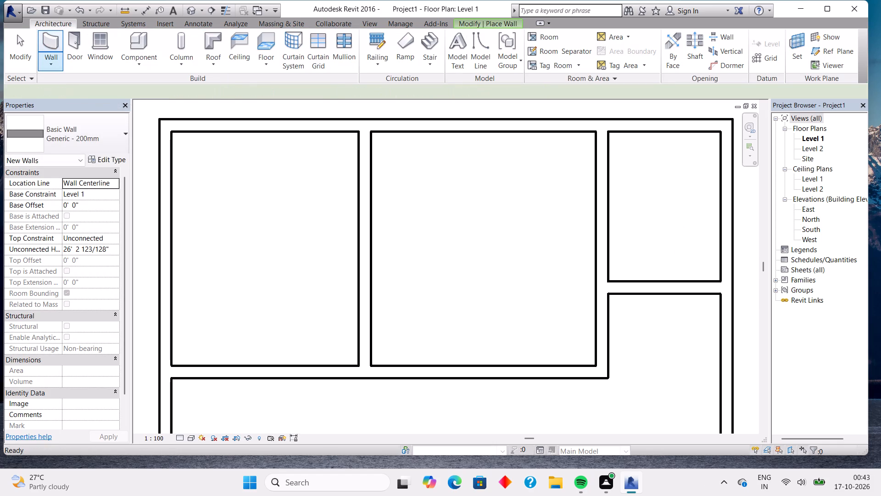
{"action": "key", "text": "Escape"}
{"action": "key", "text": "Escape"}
Measure the northeast room's inside depth between its north and south wall faces with a temporary aligned dimension.
{"action": "left_click", "coordinate": [44, 38]}
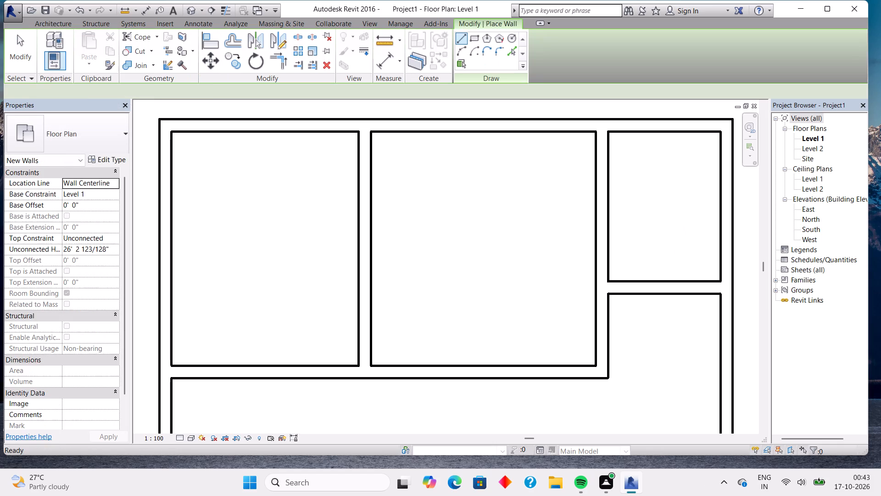
{"action": "left_click", "coordinate": [378, 57]}
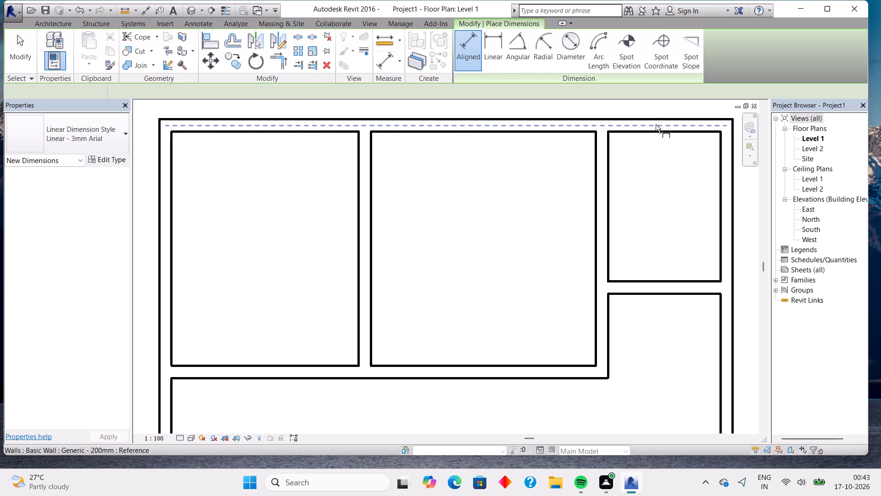
{"action": "left_click", "coordinate": [656, 131]}
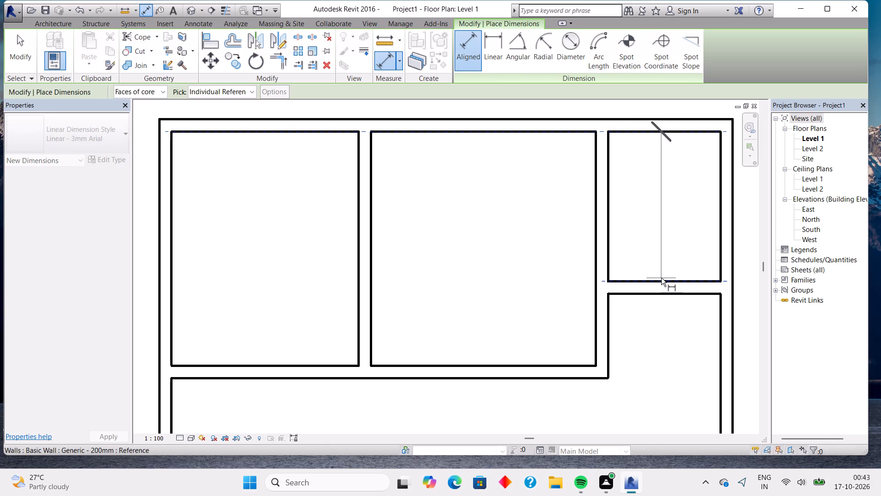
{"action": "left_click", "coordinate": [663, 281]}
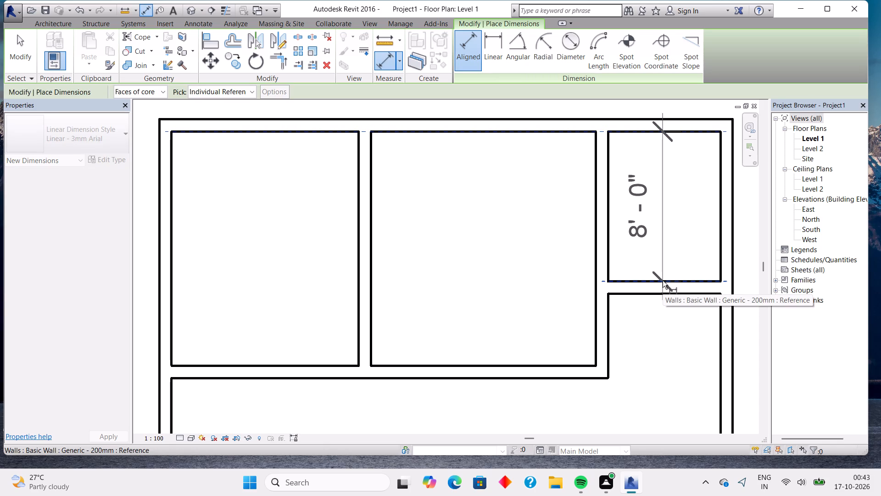
{"action": "key", "text": "Escape"}
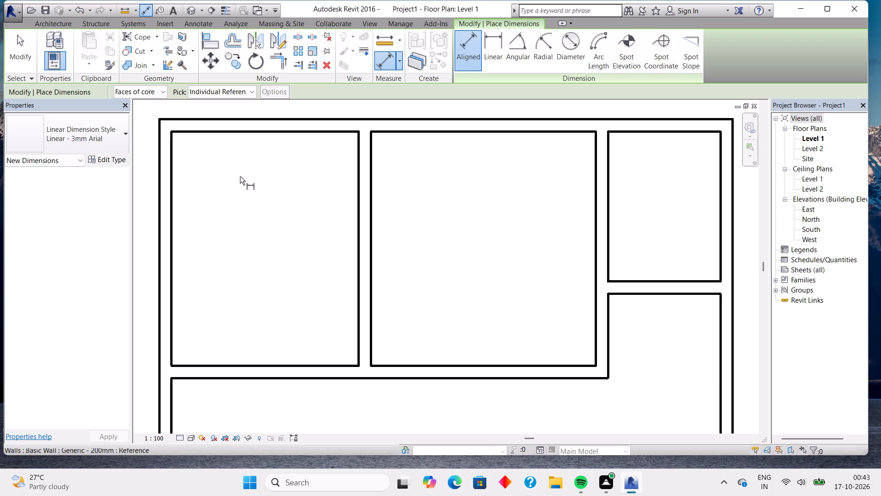
Place M_Single-Flush 0915 x 2134mm doors in the first two rooms' south walls, 2'-0" either side of their shared partition, swinging inward.
{"action": "left_click", "coordinate": [56, 23]}
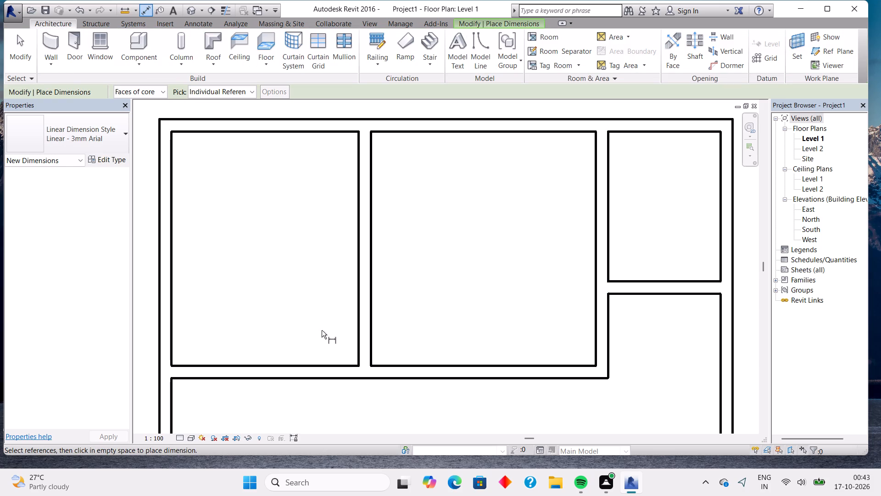
{"action": "left_click", "coordinate": [67, 39]}
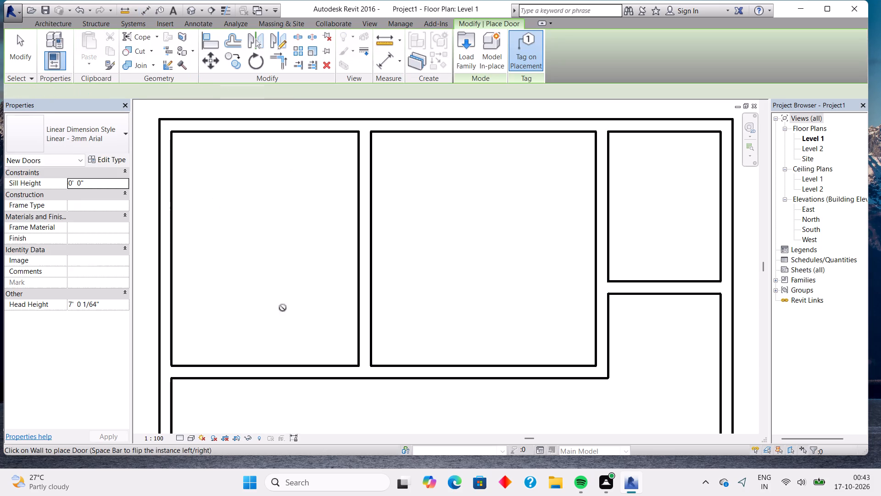
{"action": "left_click", "coordinate": [327, 367]}
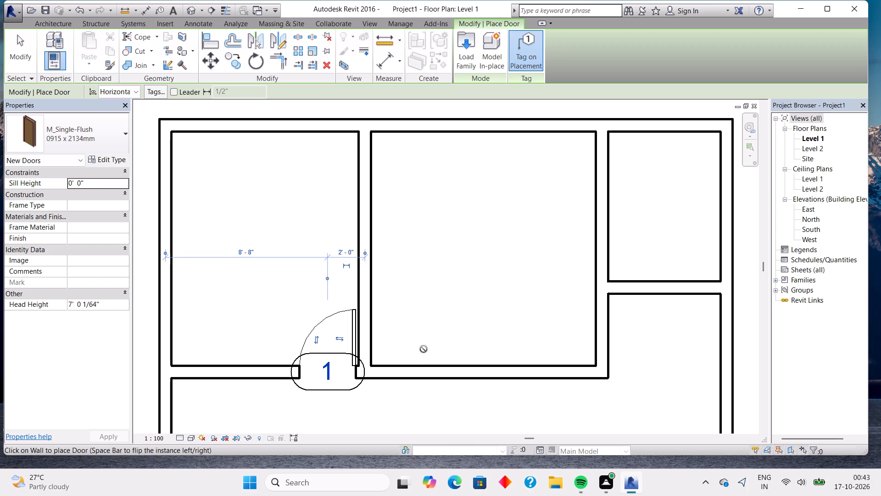
{"action": "key", "text": "space"}
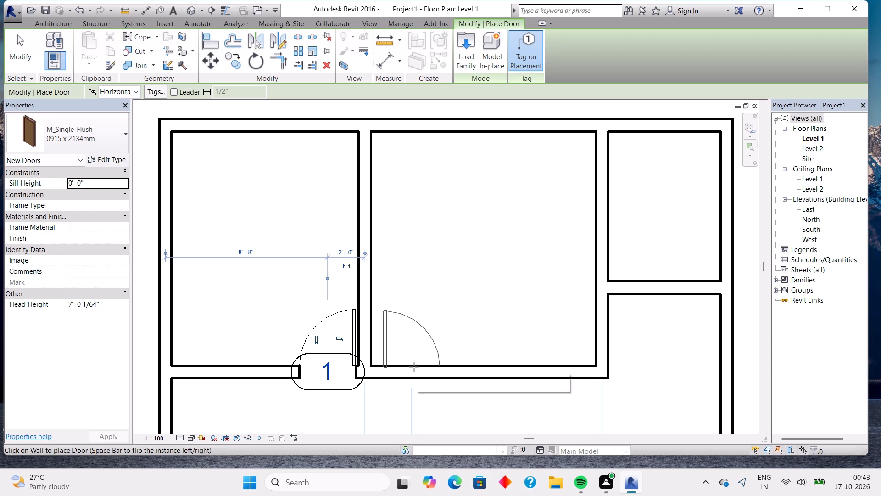
{"action": "left_click", "coordinate": [405, 369]}
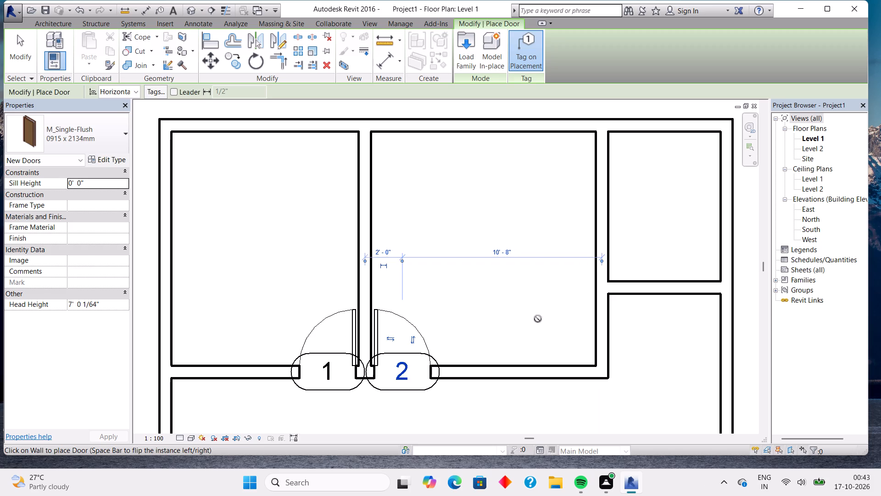
Place an M_Single-Flush 0762 x 2134mm door in the northeast room's west wall, 2'-0" from its south wall, swinging into that room.
{"action": "left_click", "coordinate": [124, 130]}
{"action": "left_click", "coordinate": [96, 211]}
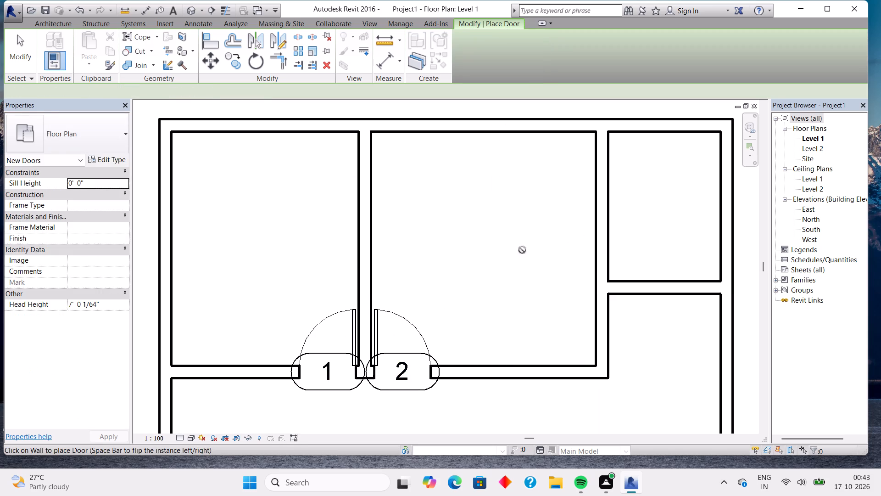
{"action": "left_click", "coordinate": [606, 253]}
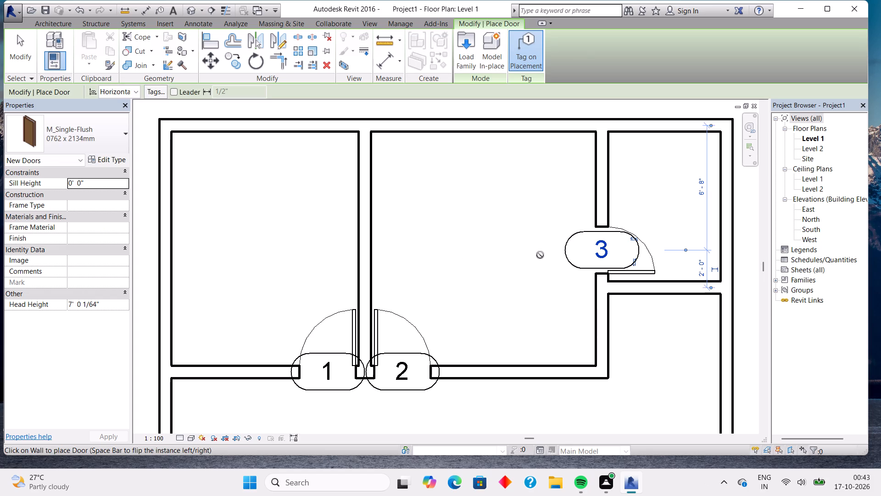
{"action": "key", "text": "Escape"}
{"action": "key", "text": "Escape"}
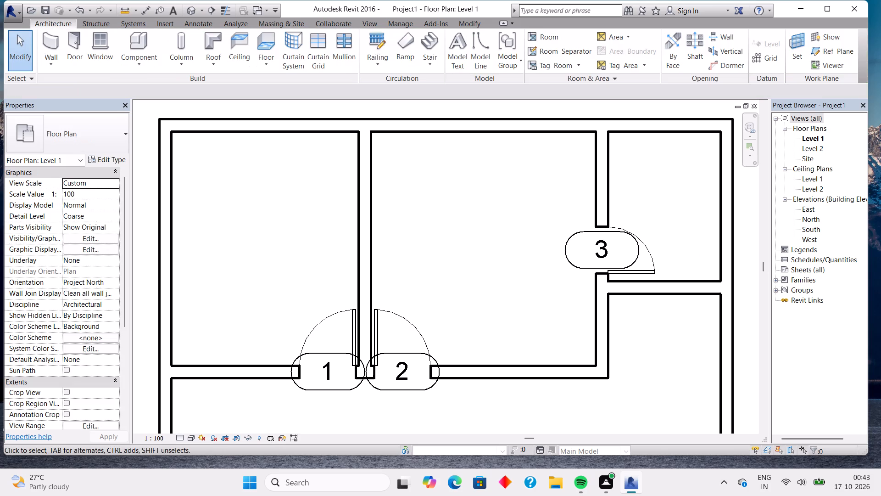
Delete the tag of the northeast room's door.
{"action": "left_click", "coordinate": [567, 242]}
{"action": "key", "text": "Delete"}
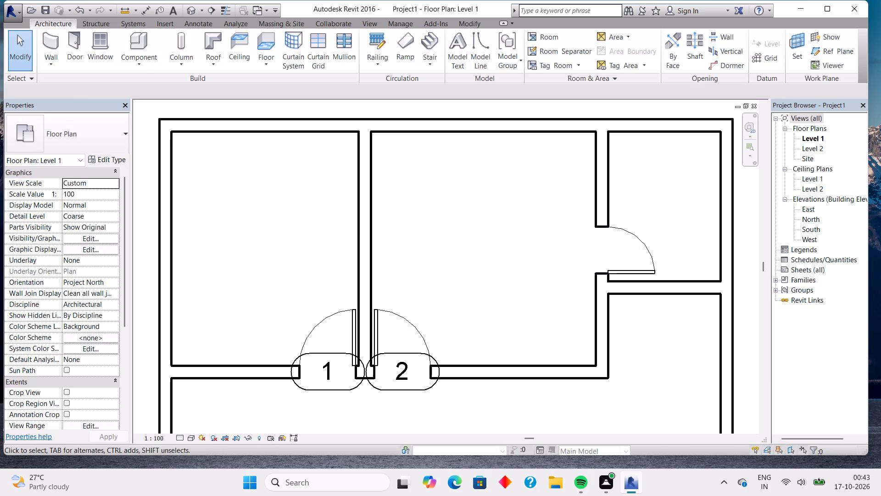
Delete door tags 2 and 1 from the doors in the first two rooms' south walls.
{"action": "left_click", "coordinate": [390, 391]}
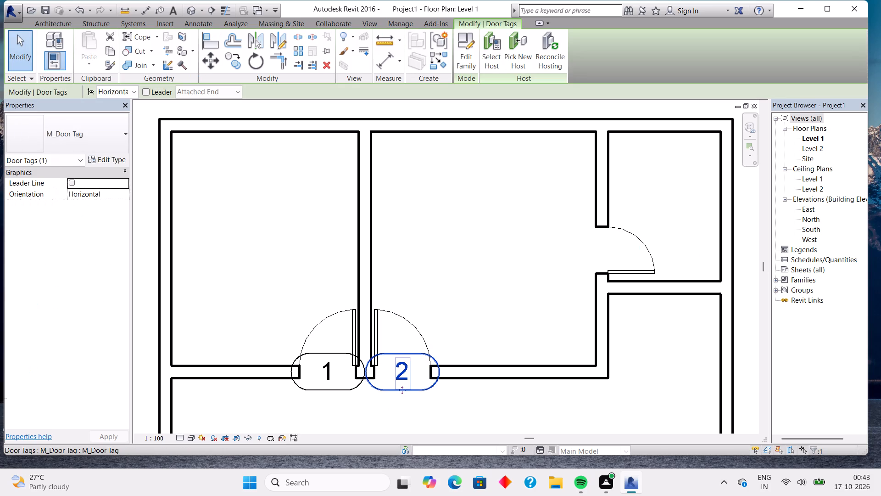
{"action": "key", "text": "Delete"}
{"action": "left_click", "coordinate": [353, 389]}
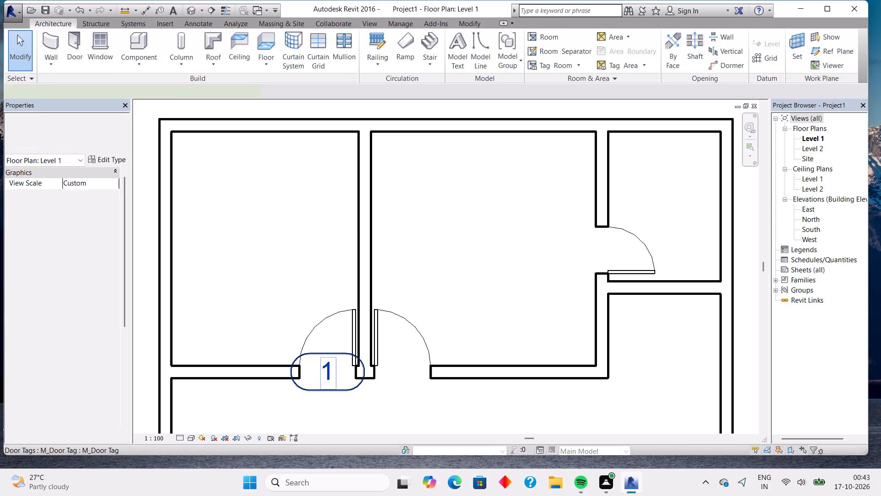
{"action": "key", "text": "Delete"}
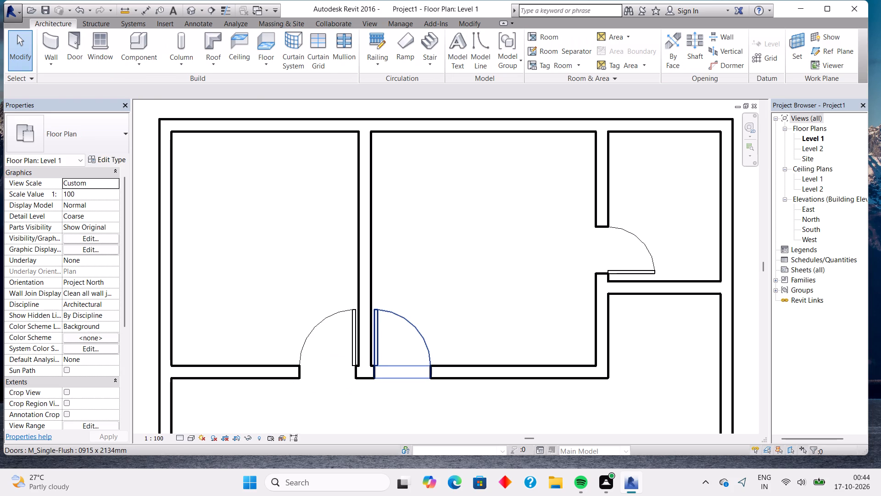
Load the M_Bed-Box family from the Beds folder of the US Metric Furniture library for component placement.
{"action": "scroll", "coordinate": [387, 370], "scroll_direction": "down", "scroll_amount": 1}
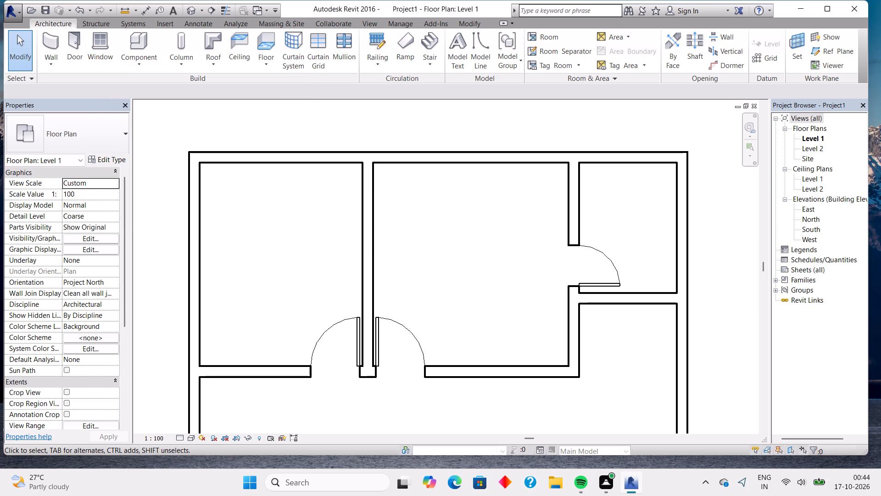
{"action": "scroll", "coordinate": [307, 216], "scroll_direction": "down", "scroll_amount": 4}
{"action": "middle_click_drag", "start_coordinate": [393, 316], "coordinate": [357, 238]}
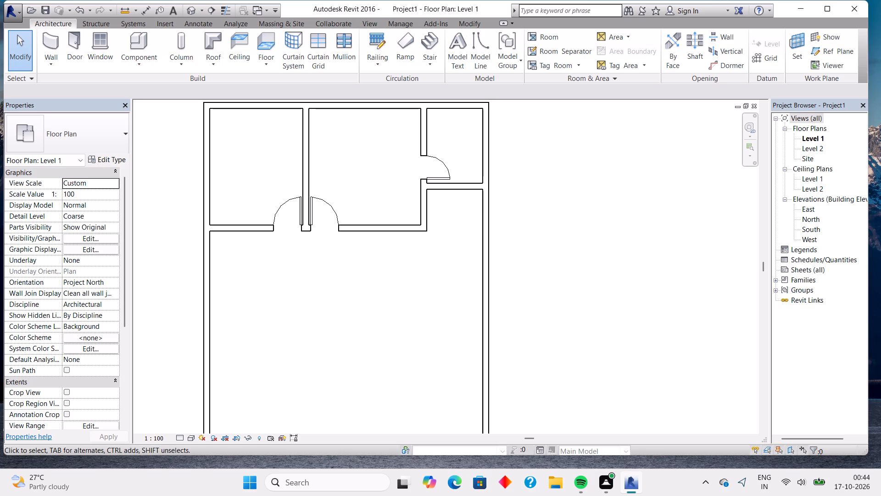
{"action": "middle_click_drag", "start_coordinate": [349, 251], "coordinate": [356, 291]}
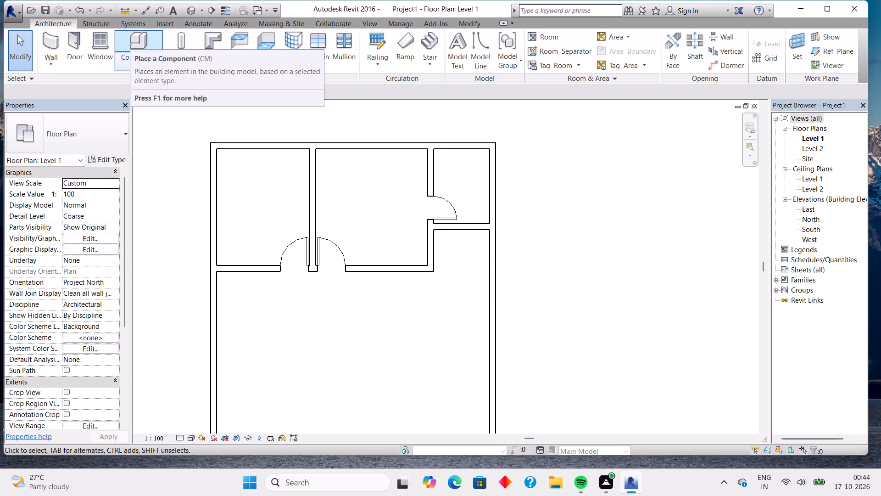
{"action": "left_click", "coordinate": [141, 36]}
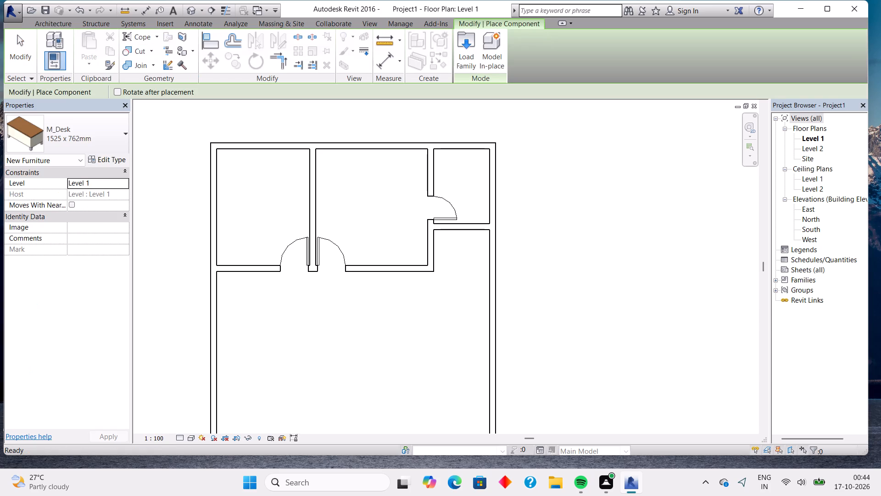
{"action": "left_click", "coordinate": [456, 42]}
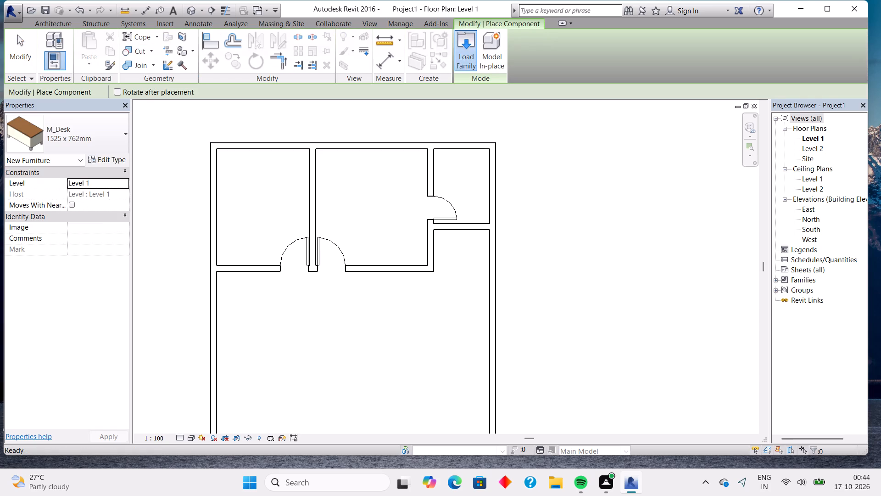
{"action": "double_click", "coordinate": [268, 176]}
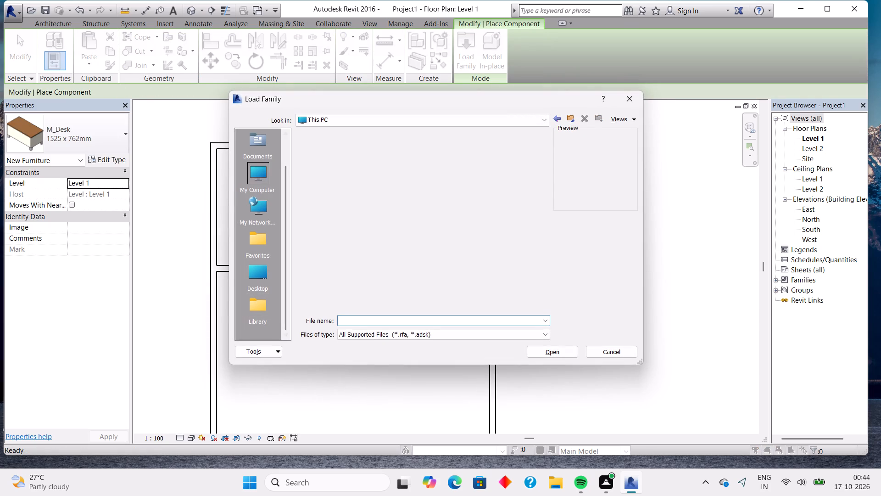
{"action": "double_click", "coordinate": [324, 171]}
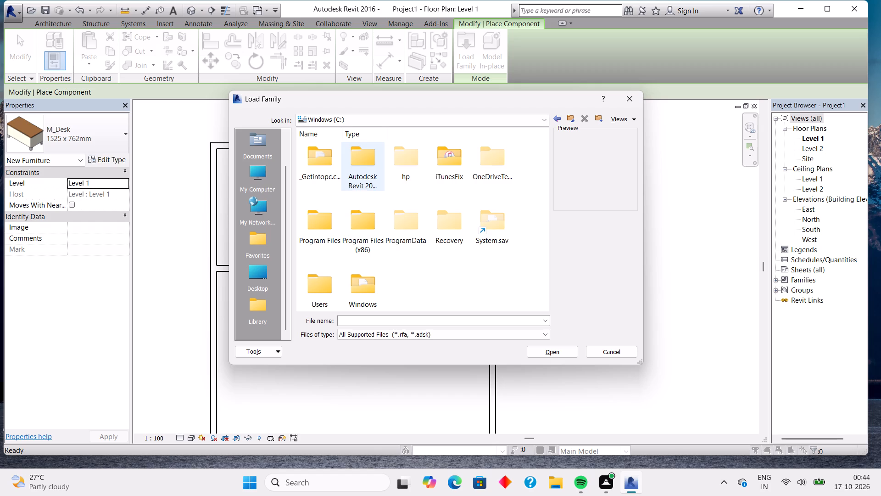
{"action": "double_click", "coordinate": [354, 167]}
{"action": "double_click", "coordinate": [365, 163]}
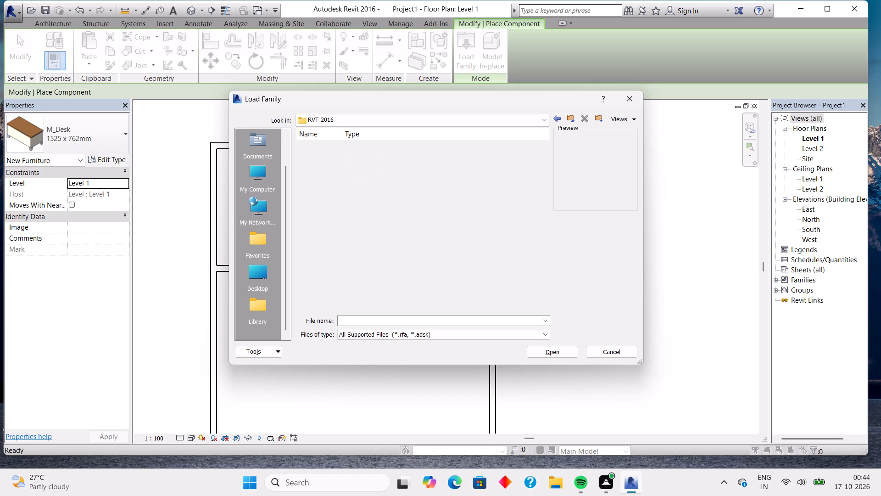
{"action": "double_click", "coordinate": [449, 162]}
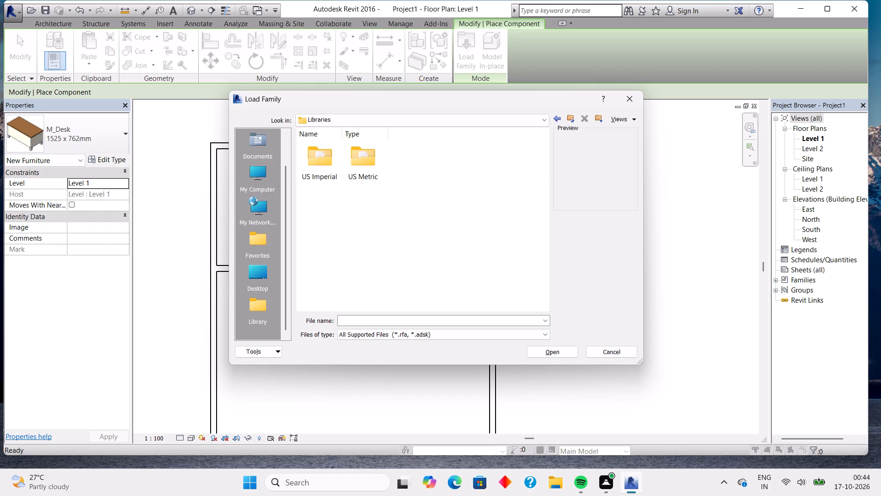
{"action": "double_click", "coordinate": [351, 160]}
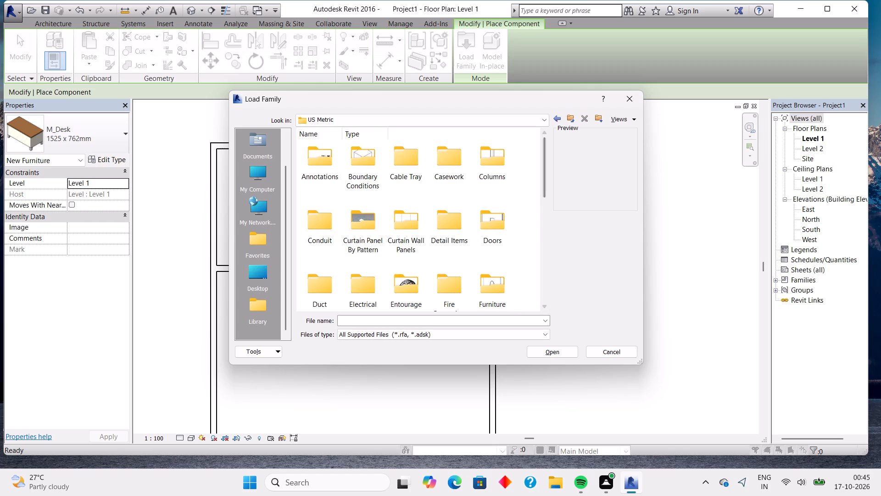
{"action": "double_click", "coordinate": [487, 282]}
{"action": "double_click", "coordinate": [325, 166]}
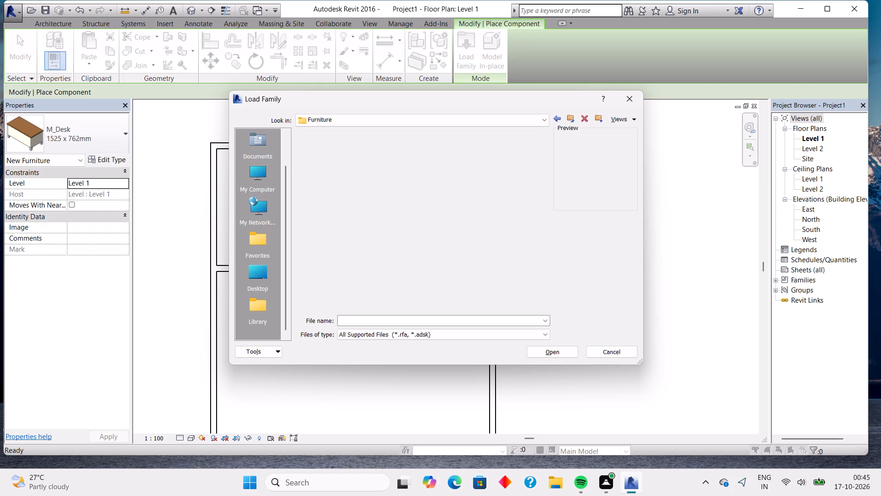
{"action": "double_click", "coordinate": [319, 178]}
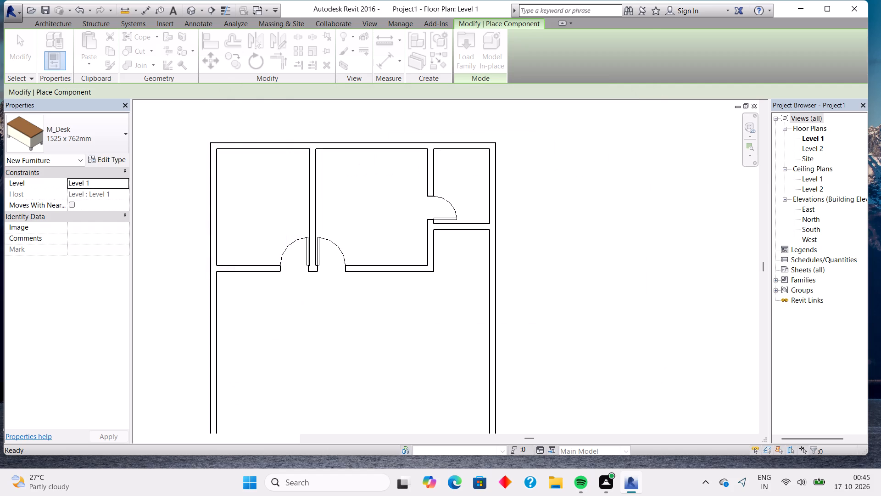
Place M_Bed-Box 1346 x 1880mm - Double beds with heads against the northwest room's west wall and the middle room's north wall, 4'-0" from its east wall.
{"action": "key", "text": "space"}
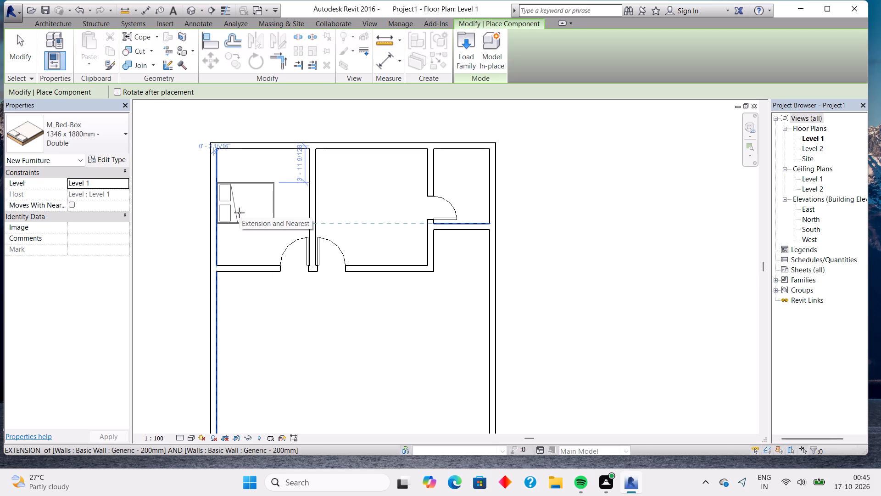
{"action": "left_click", "coordinate": [239, 213]}
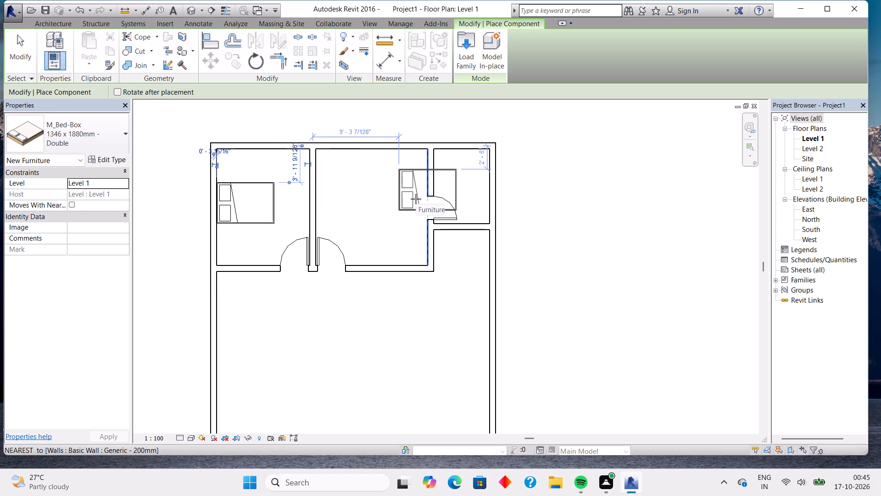
{"action": "key", "text": "space"}
{"action": "key", "text": "space"}
{"action": "key", "text": "space"}
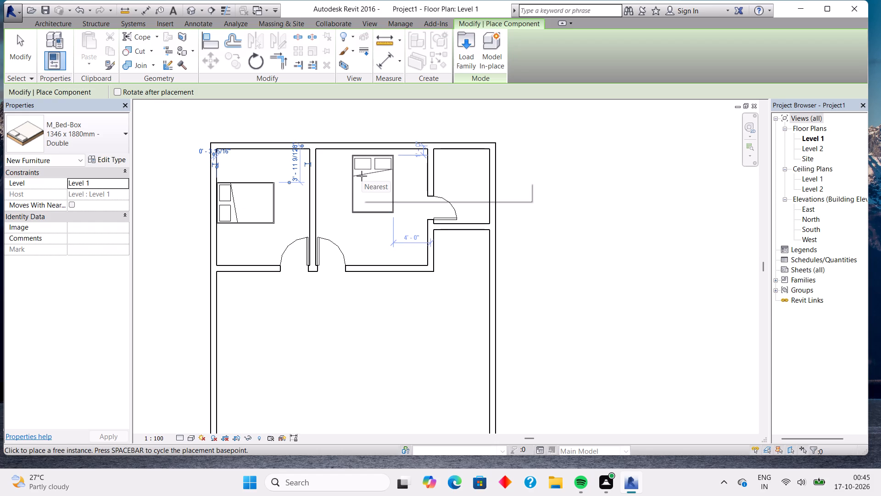
{"action": "scroll", "coordinate": [362, 175], "scroll_direction": "up", "scroll_amount": 5}
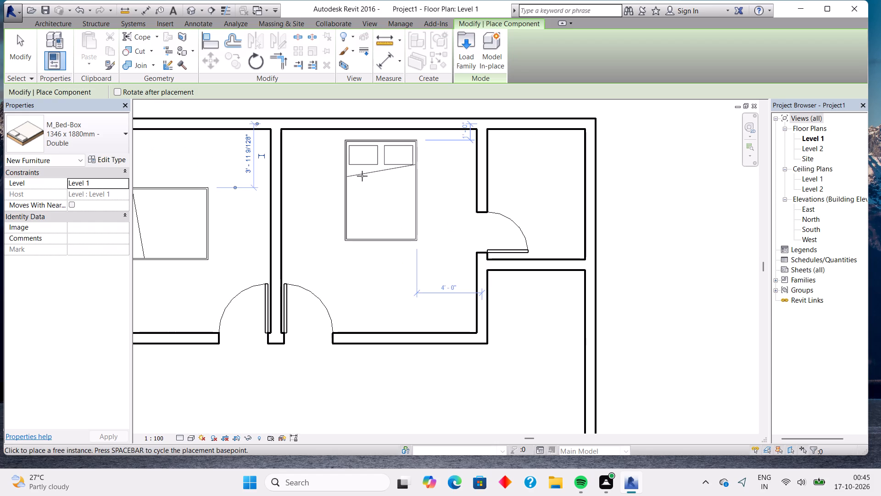
{"action": "left_click", "coordinate": [362, 168]}
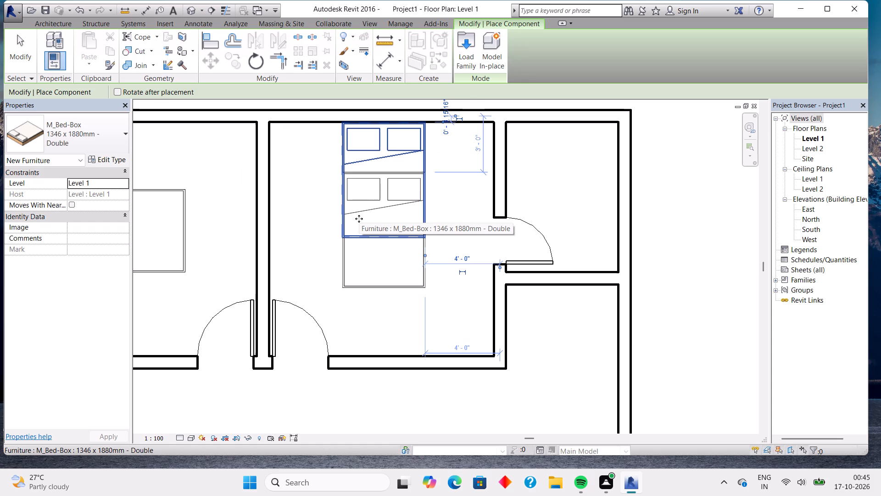
{"action": "key", "text": "Escape"}
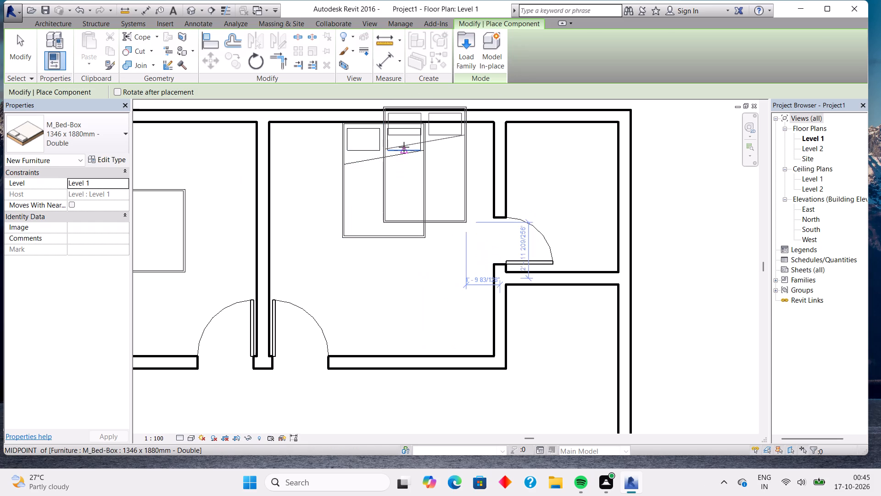
{"action": "key", "text": "Escape"}
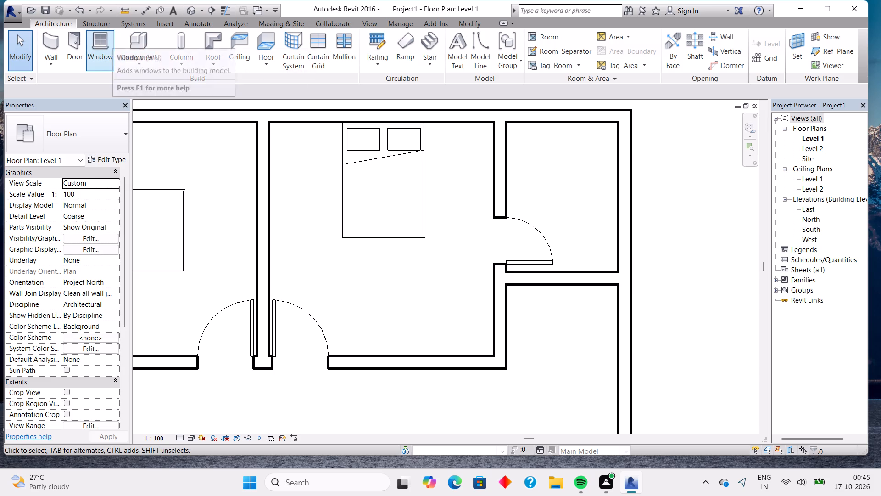
Load the M_Cabinet-File 2 Drawer family from the Storage folder of the US Metric Furniture library.
{"action": "left_click", "coordinate": [134, 38]}
{"action": "left_click", "coordinate": [462, 45]}
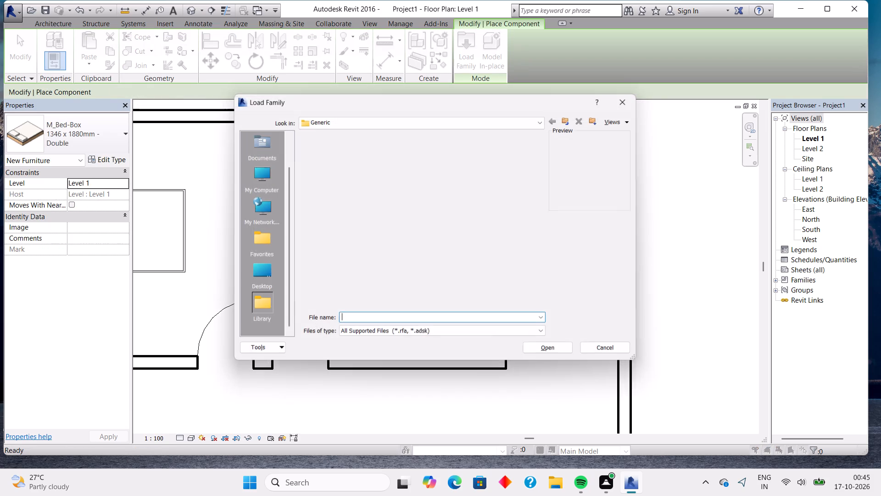
{"action": "double_click", "coordinate": [267, 174]}
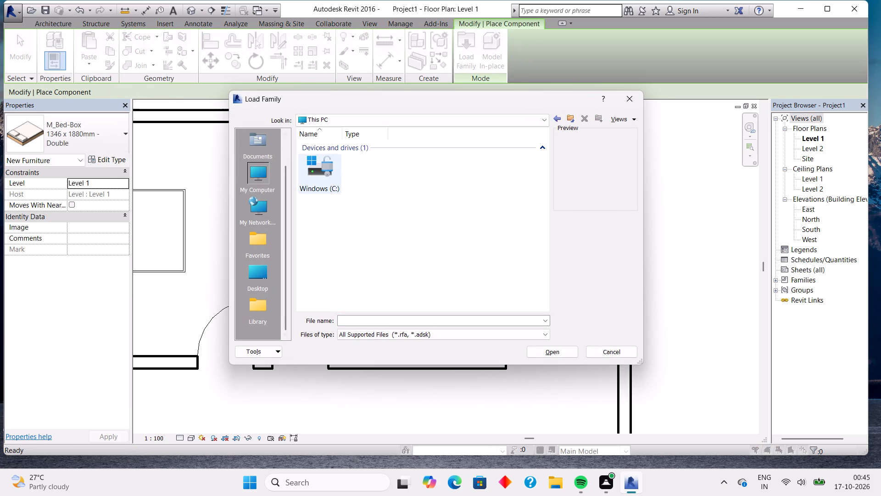
{"action": "double_click", "coordinate": [324, 182]}
{"action": "double_click", "coordinate": [357, 178]}
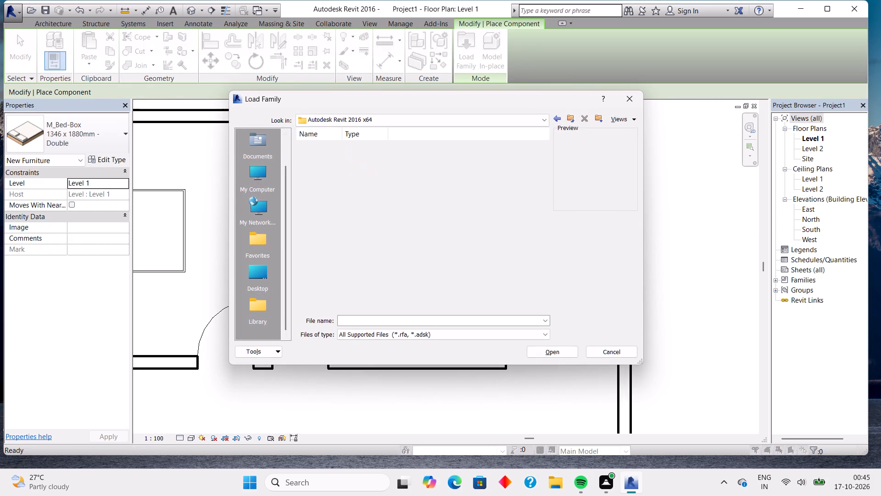
{"action": "double_click", "coordinate": [367, 169]}
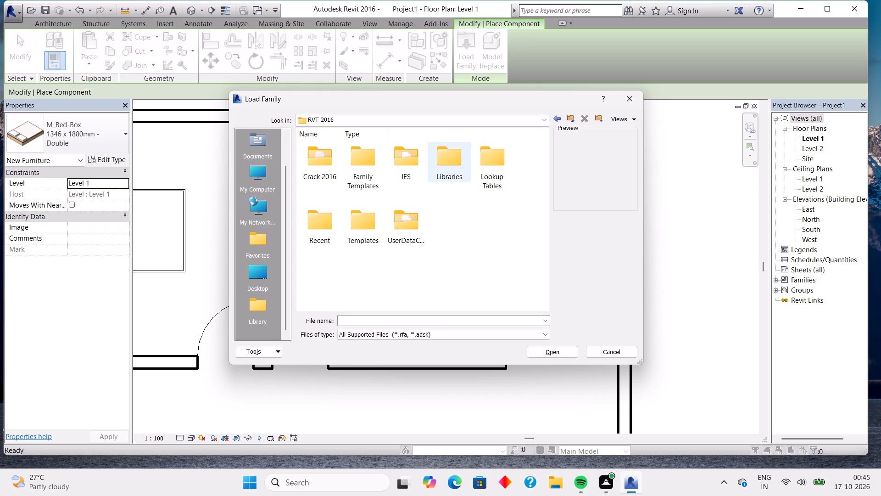
{"action": "double_click", "coordinate": [443, 180]}
{"action": "double_click", "coordinate": [359, 169]}
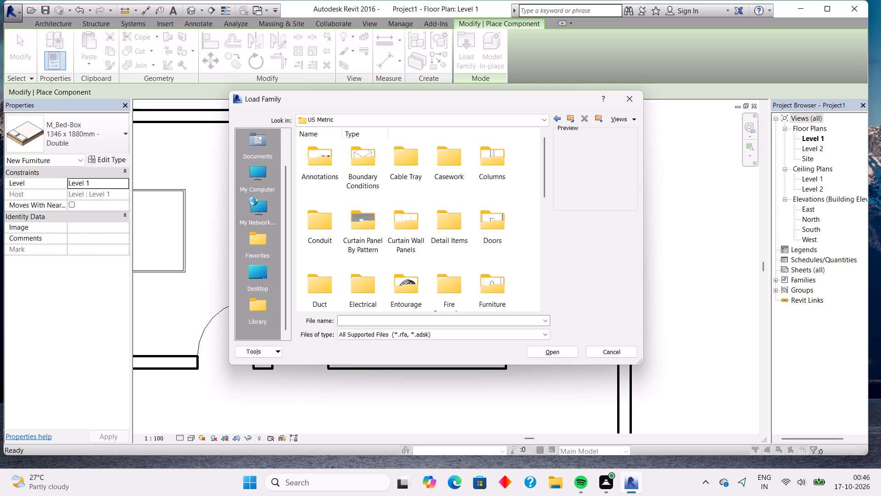
{"action": "double_click", "coordinate": [487, 292]}
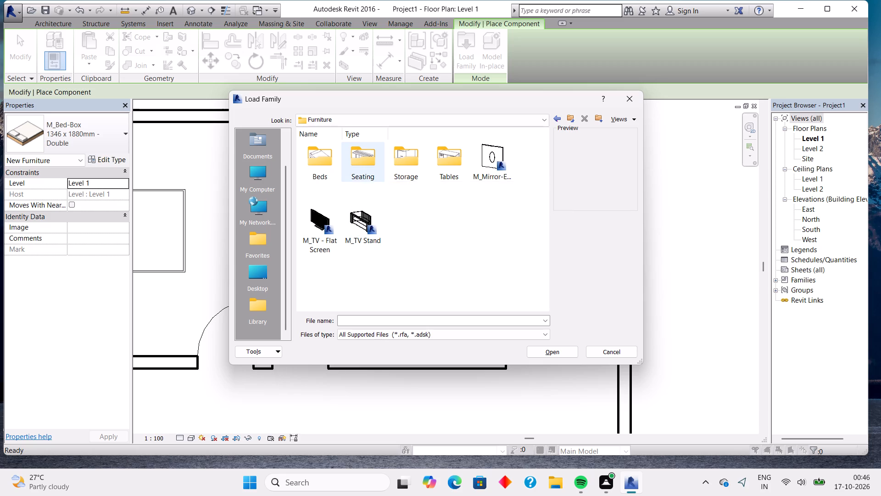
{"action": "double_click", "coordinate": [402, 160]}
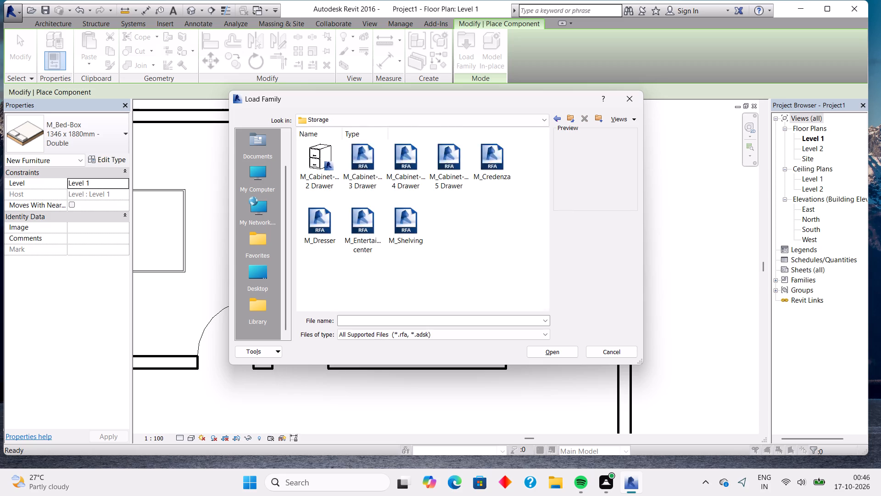
{"action": "double_click", "coordinate": [329, 159]}
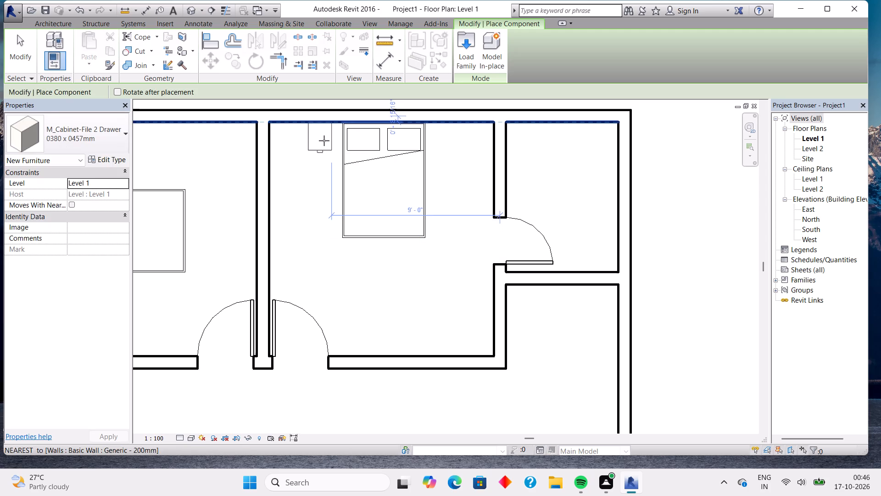
Place 0380 x 0457mm two-drawer cabinets as bedside units on both sides of each bed, against the wall behind its head.
{"action": "left_click", "coordinate": [324, 141]}
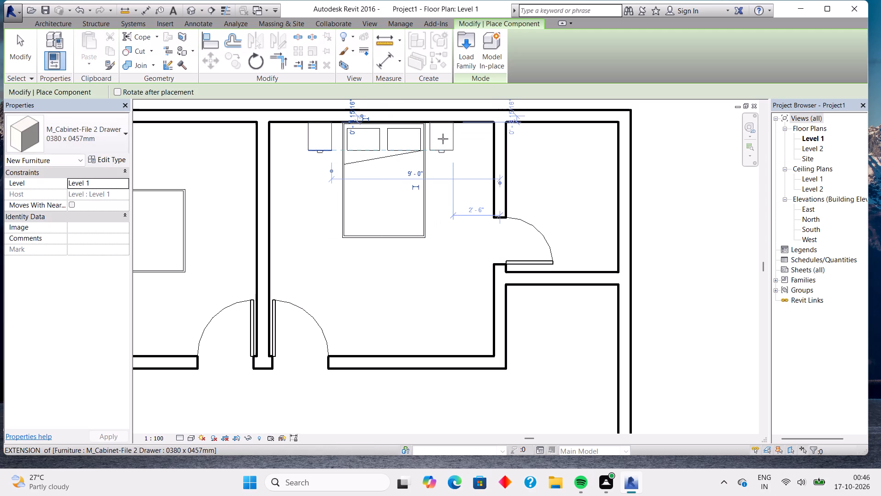
{"action": "left_click", "coordinate": [443, 138]}
{"action": "middle_click_drag", "start_coordinate": [253, 221], "coordinate": [352, 219]}
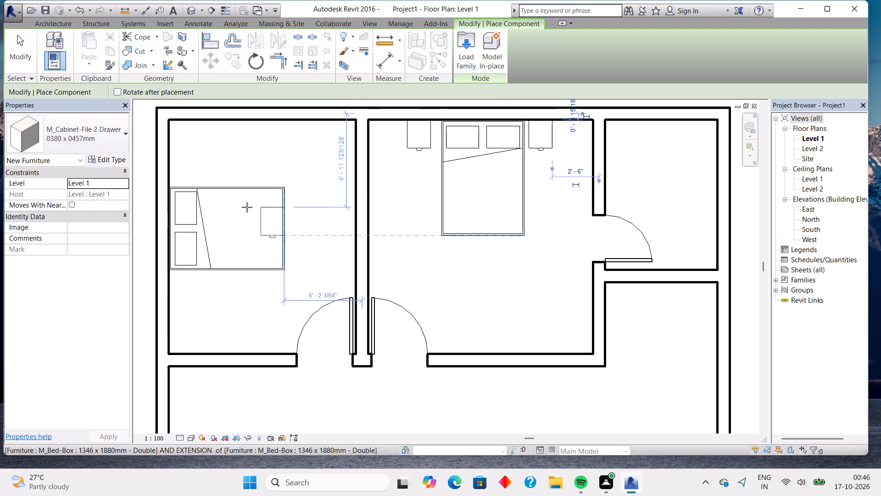
{"action": "left_click", "coordinate": [182, 165]}
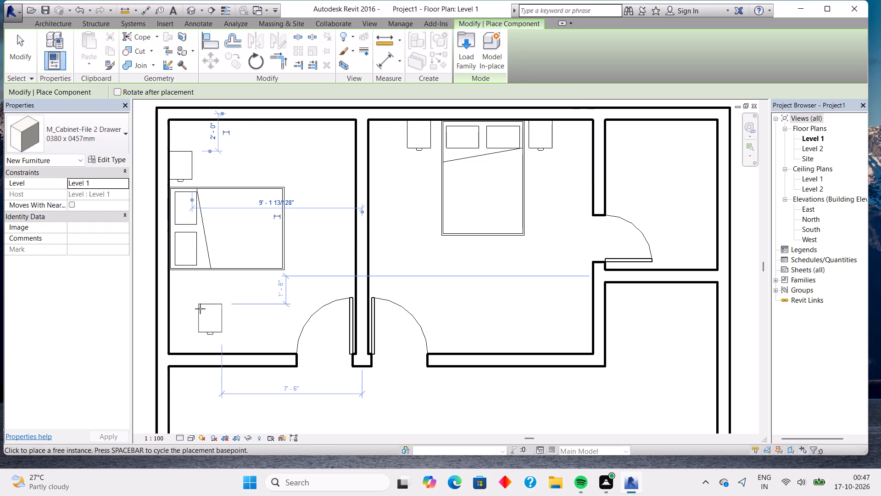
{"action": "left_click", "coordinate": [182, 293]}
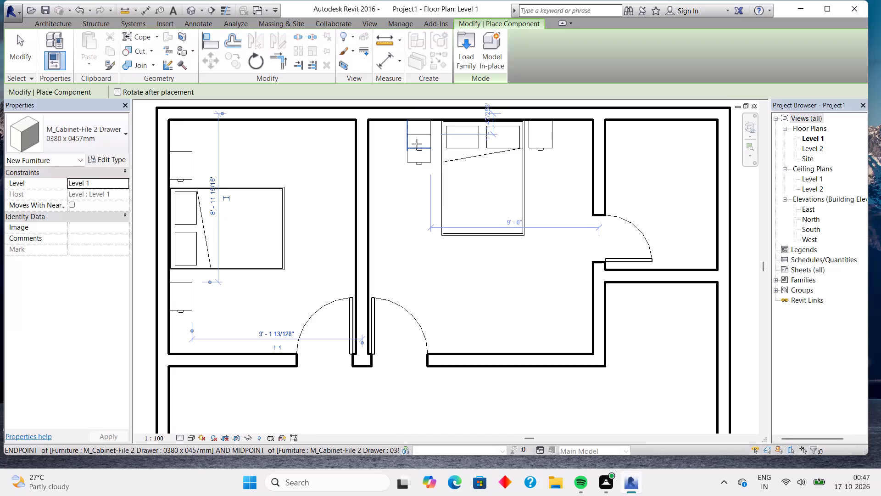
Load the M_Shelving family from the Storage folder of the US Metric Furniture library.
{"action": "left_click", "coordinate": [465, 52]}
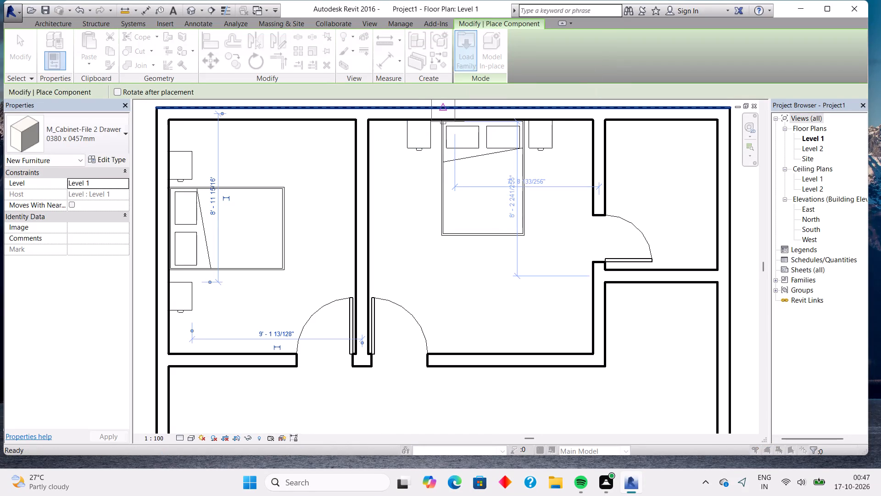
{"action": "double_click", "coordinate": [251, 180]}
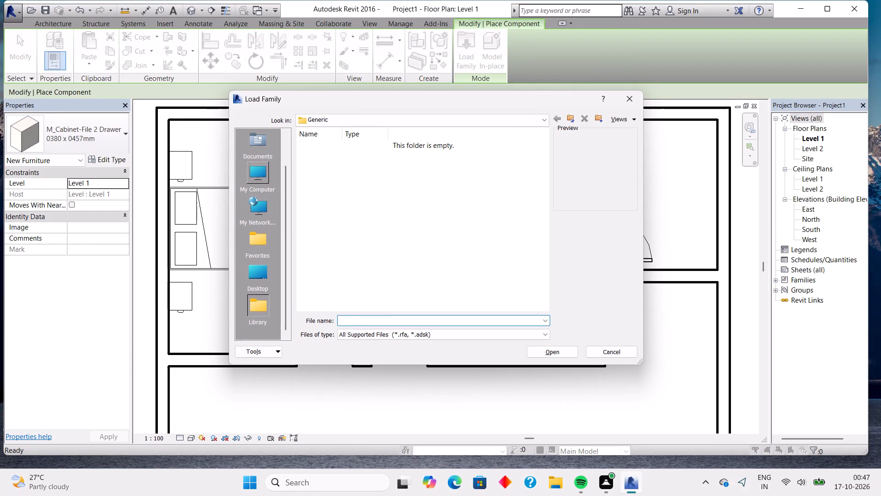
{"action": "double_click", "coordinate": [333, 173]}
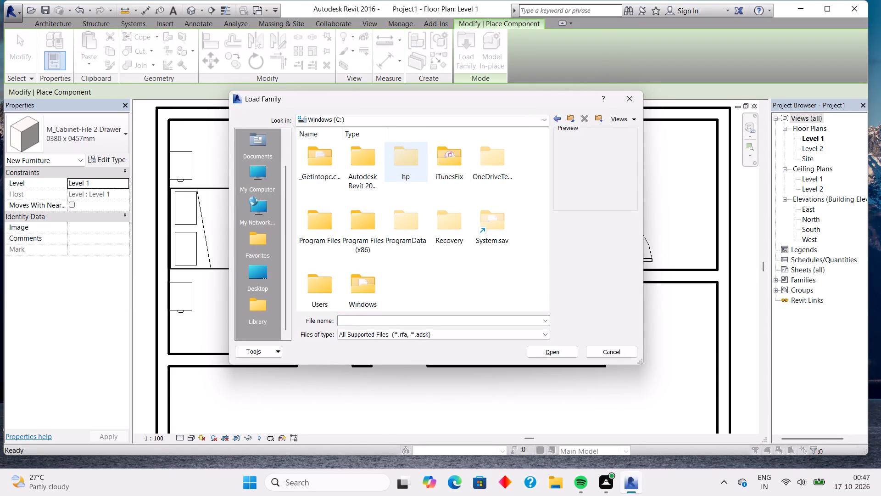
{"action": "double_click", "coordinate": [362, 169]}
{"action": "double_click", "coordinate": [372, 173]}
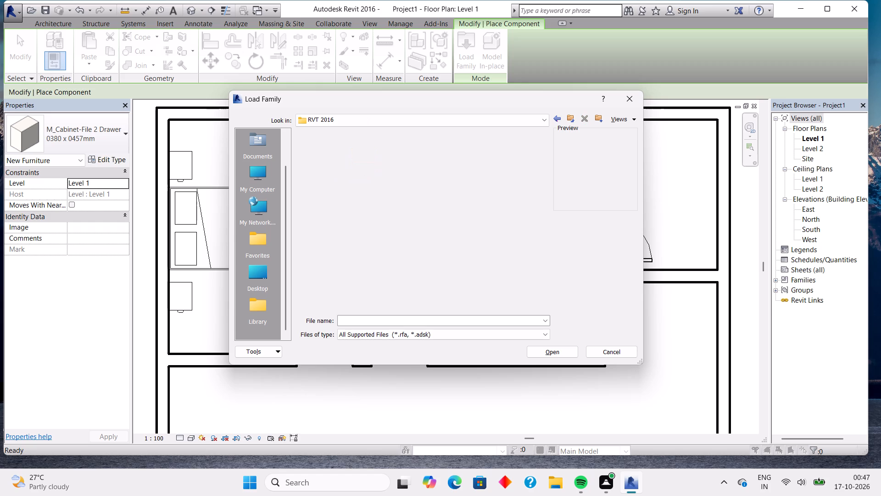
{"action": "double_click", "coordinate": [445, 164]}
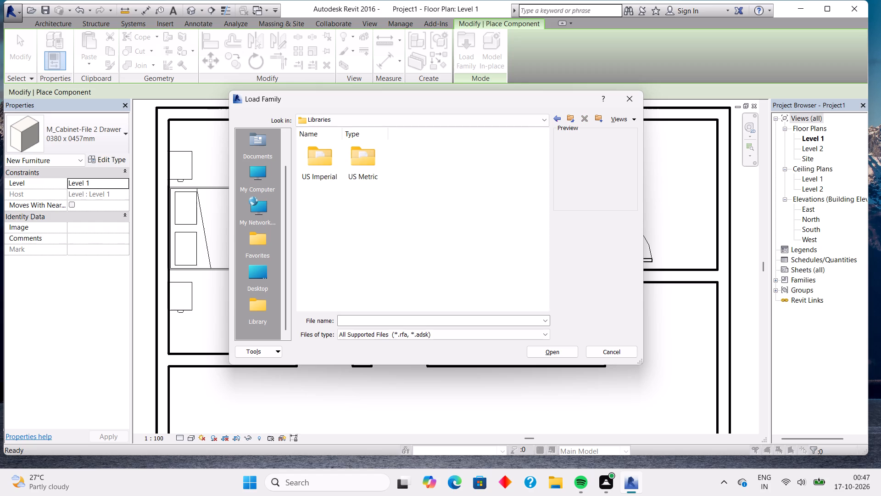
{"action": "double_click", "coordinate": [360, 171]}
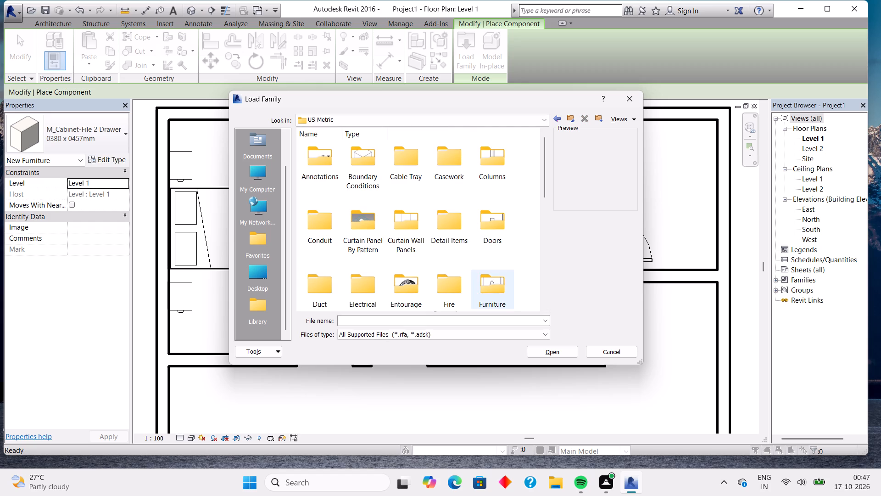
{"action": "double_click", "coordinate": [485, 282]}
{"action": "double_click", "coordinate": [364, 159]}
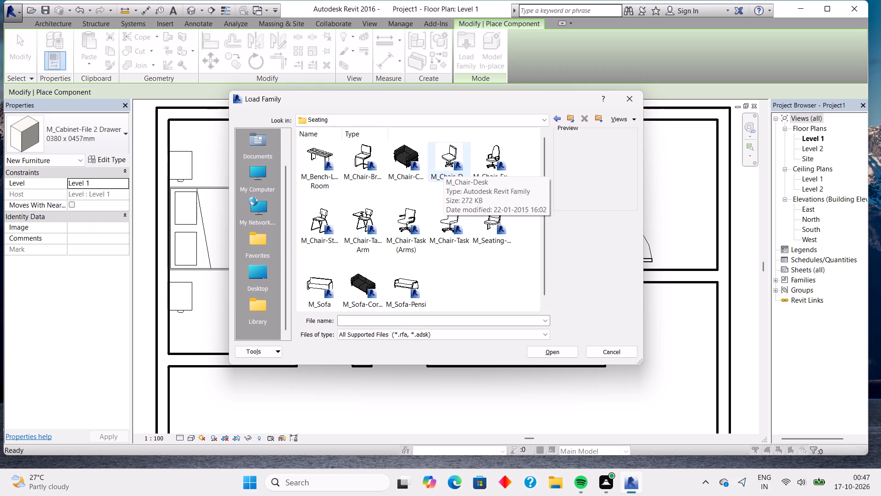
{"action": "left_click", "coordinate": [553, 118]}
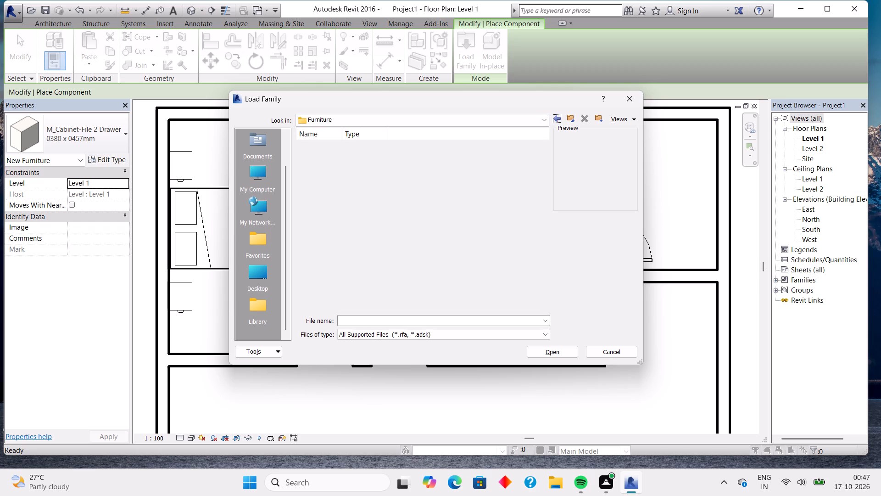
{"action": "double_click", "coordinate": [452, 158]}
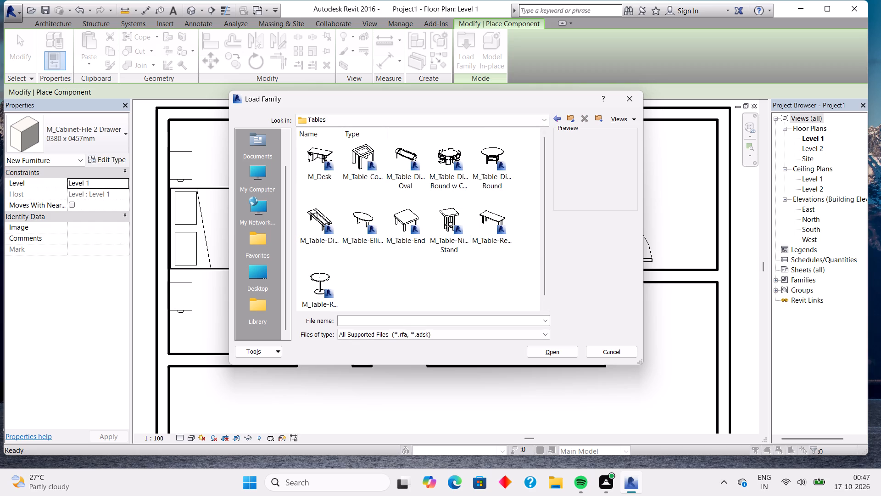
{"action": "left_click", "coordinate": [556, 118]}
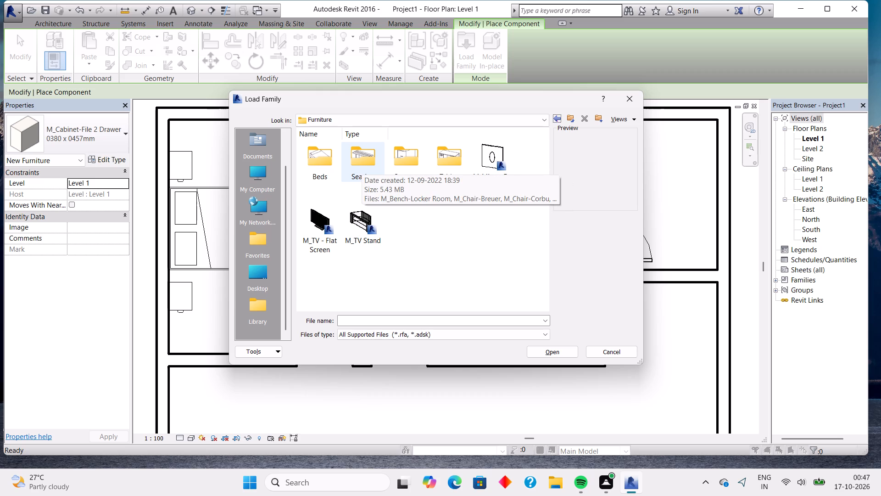
{"action": "double_click", "coordinate": [408, 165]}
{"action": "double_click", "coordinate": [409, 217]}
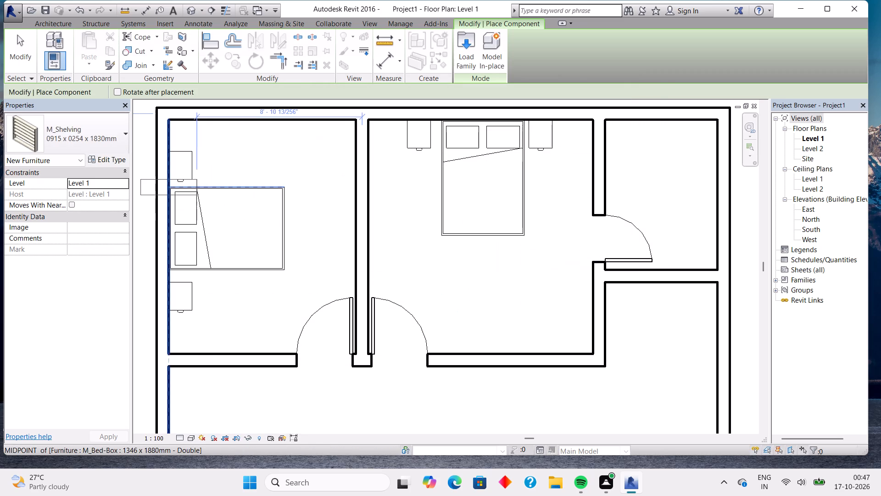
Place M_Shelving 2440 x 0305 x 2134mm units along the middle room's south wall and, rotated, beside the northwest room's east wall at its north end.
{"action": "left_click", "coordinate": [88, 125]}
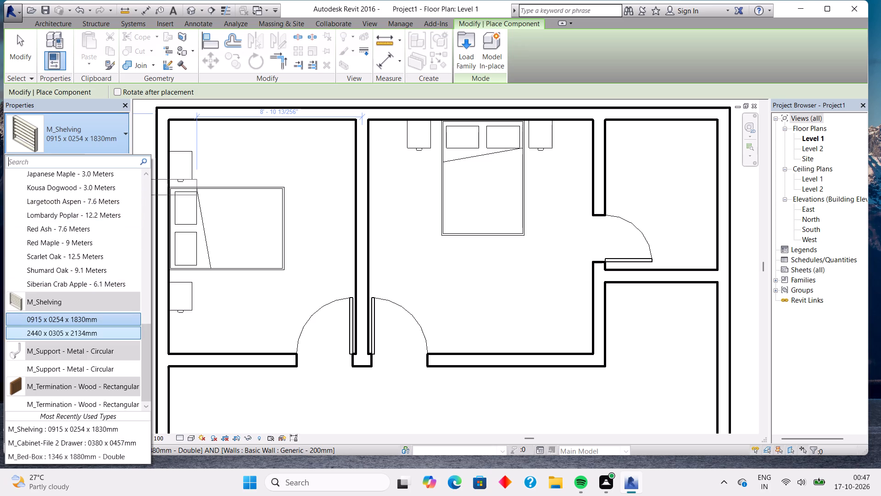
{"action": "left_click", "coordinate": [100, 332]}
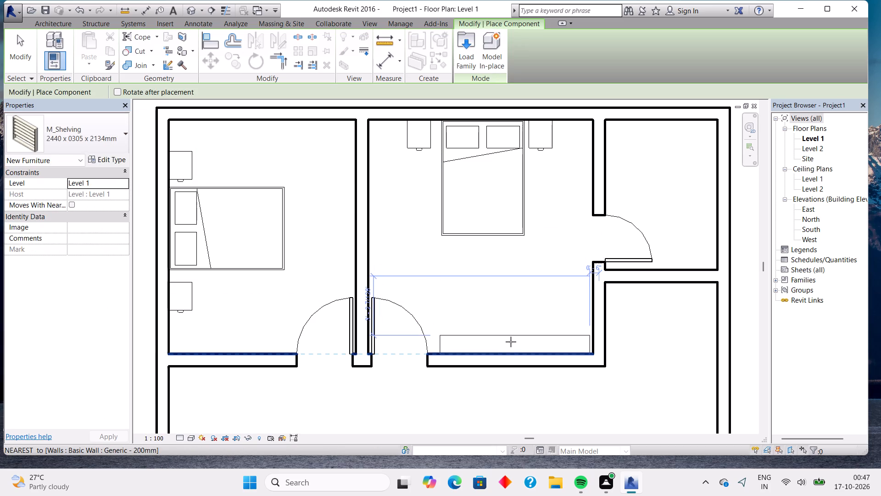
{"action": "left_click", "coordinate": [511, 341]}
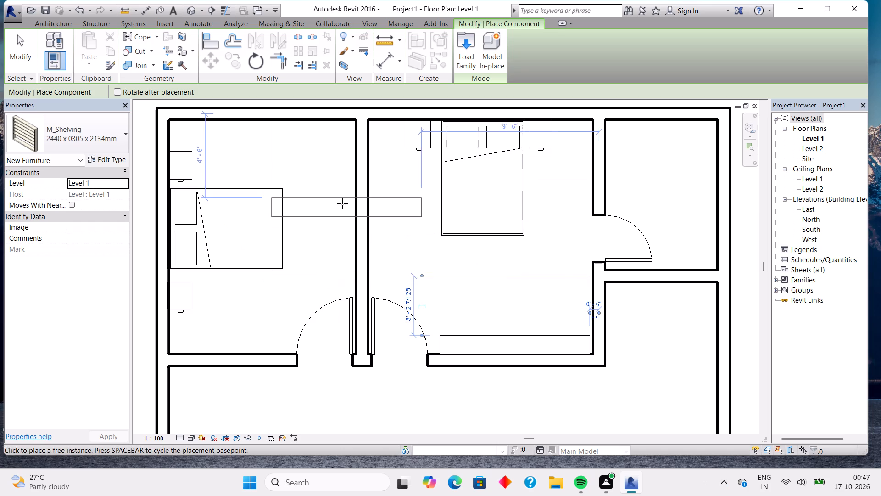
{"action": "key", "text": "space"}
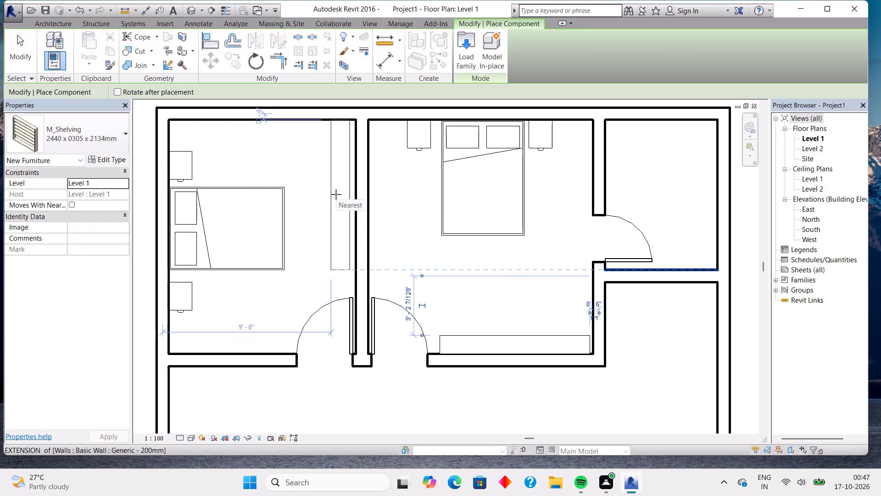
{"action": "left_click", "coordinate": [336, 194]}
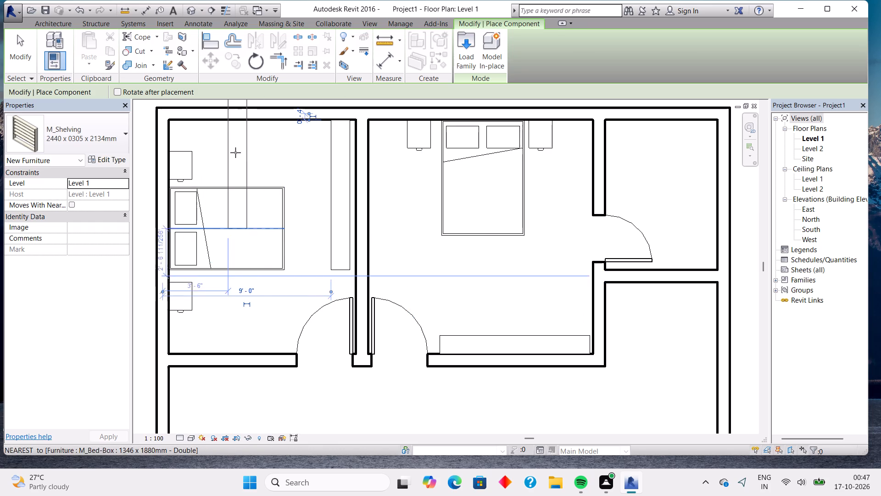
Place M_Shelving 0915 x 0254 x 1830mm units near the northwest room's north and south walls and, rotated, along the middle room's west and east walls.
{"action": "left_click", "coordinate": [111, 144]}
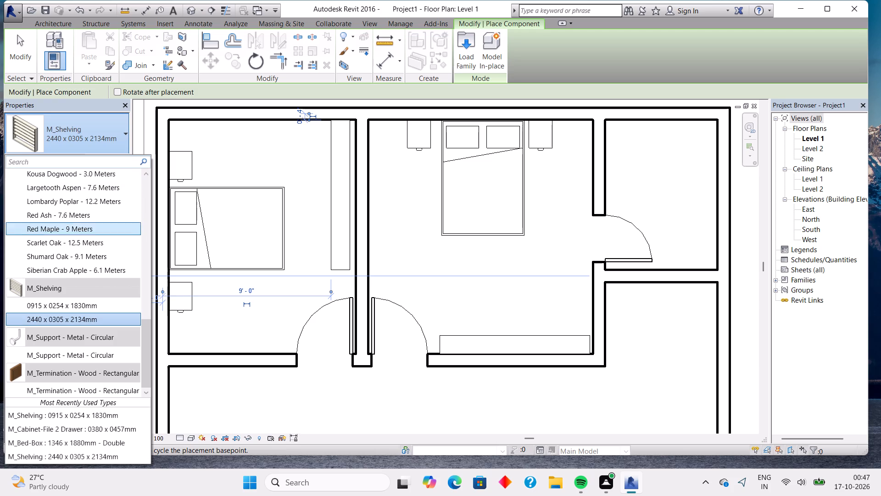
{"action": "left_click", "coordinate": [63, 301]}
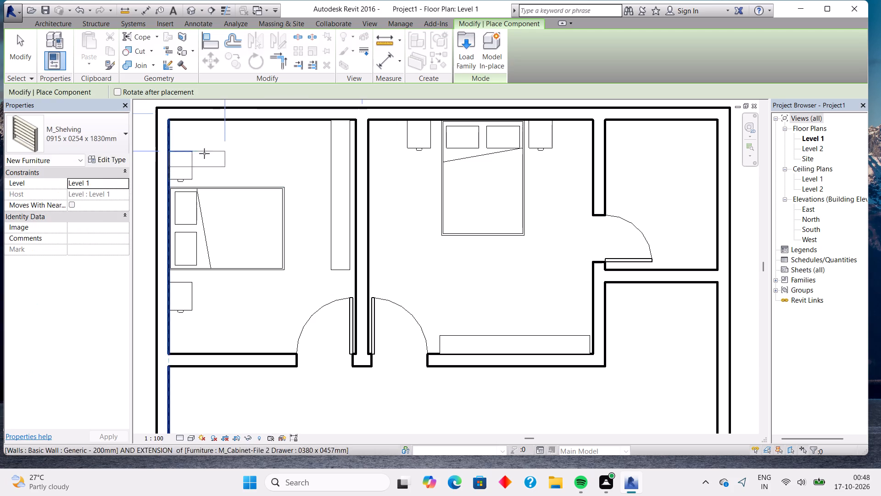
{"action": "left_click", "coordinate": [239, 131]}
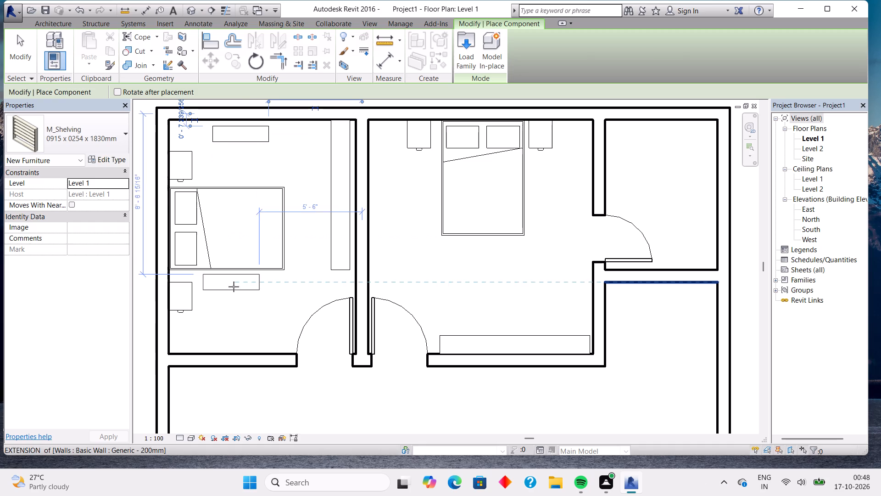
{"action": "left_click", "coordinate": [230, 335]}
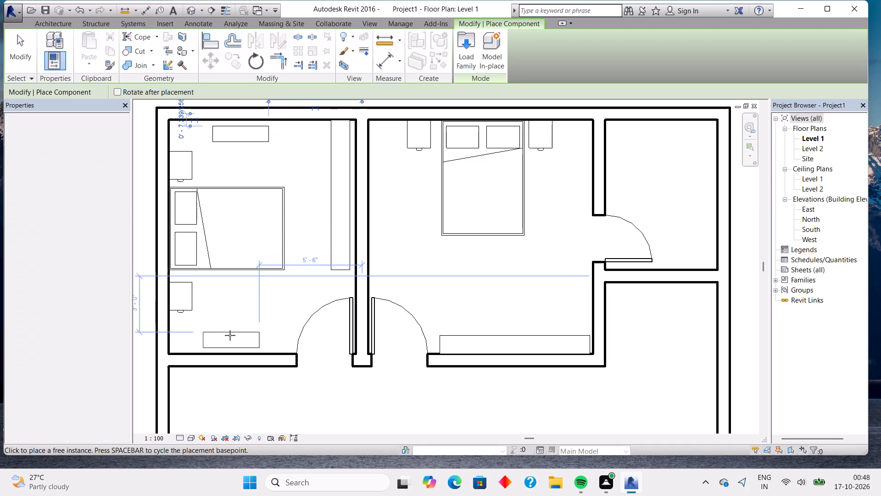
{"action": "key", "text": "space"}
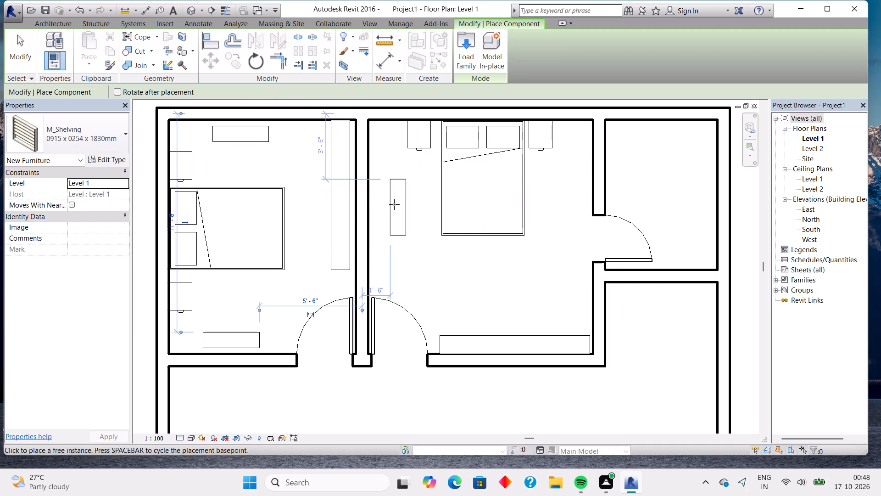
{"action": "left_click", "coordinate": [379, 200]}
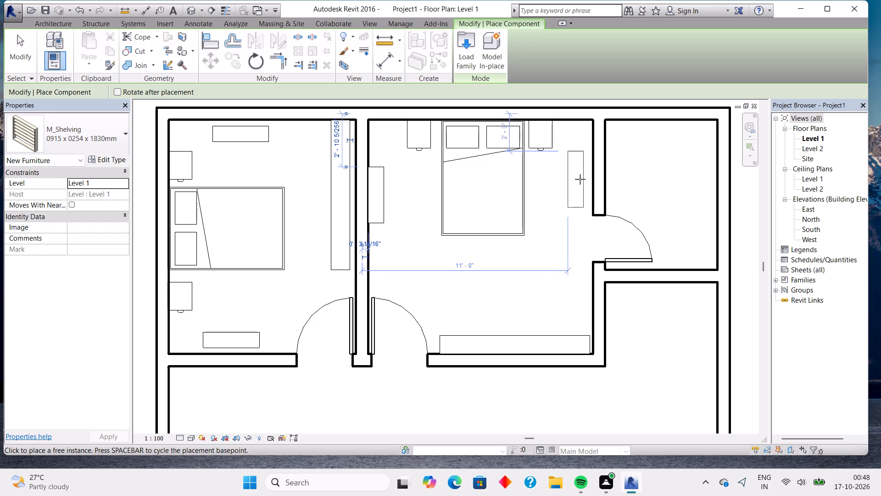
{"action": "left_click", "coordinate": [582, 178]}
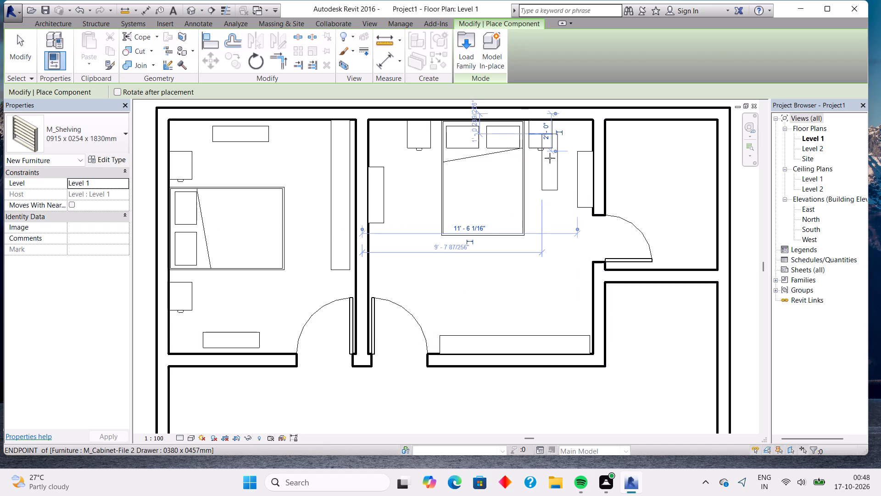
{"action": "key", "text": "Escape"}
{"action": "key", "text": "Escape"}
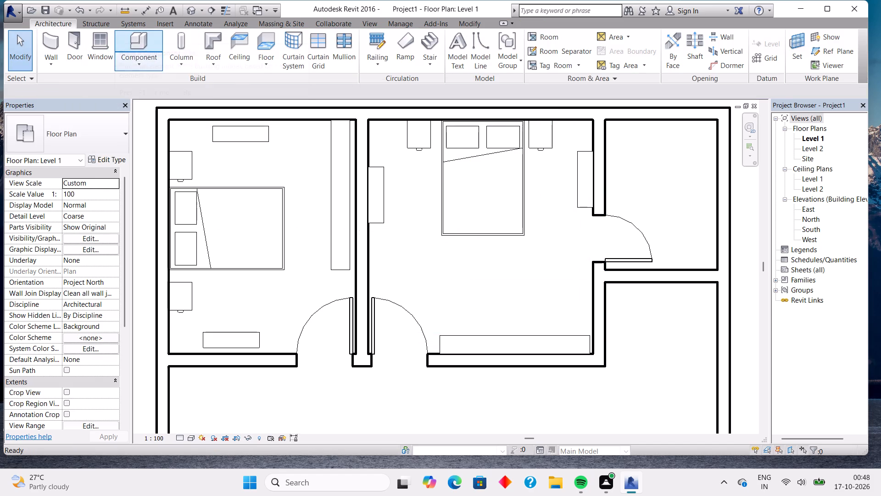
Load the M_Toilet-Domestic-3D family from the Water Closets folder of the US Metric architectural plumbing fixtures library.
{"action": "left_click", "coordinate": [147, 35]}
{"action": "left_click", "coordinate": [462, 48]}
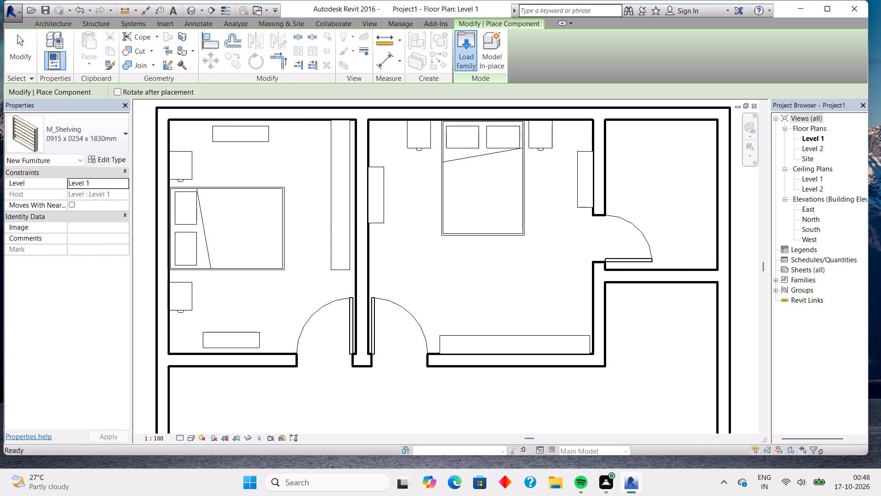
{"action": "double_click", "coordinate": [253, 177]}
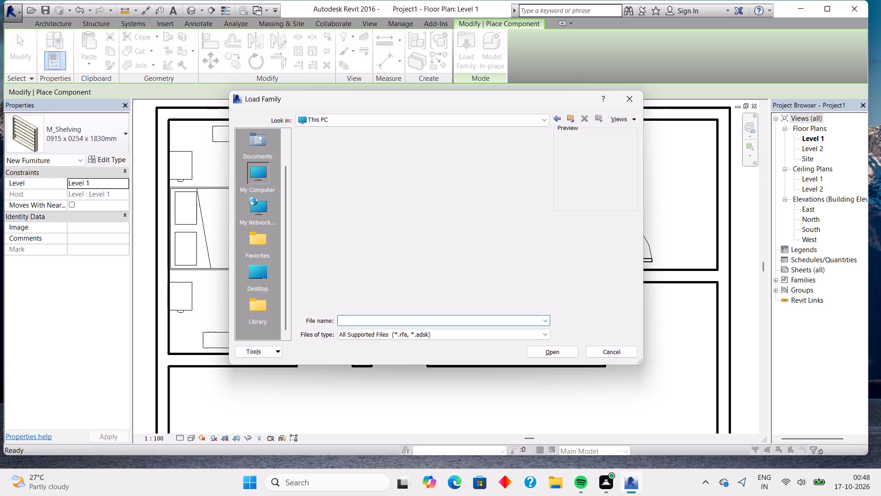
{"action": "double_click", "coordinate": [327, 189]}
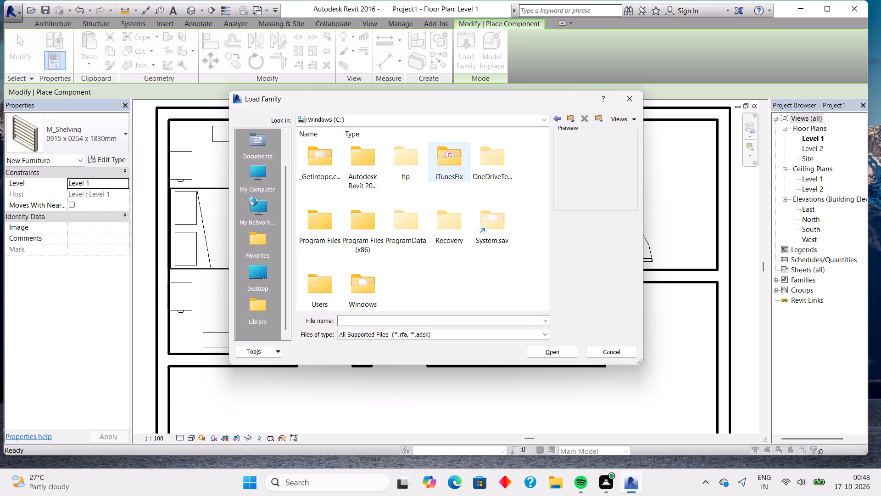
{"action": "double_click", "coordinate": [361, 166]}
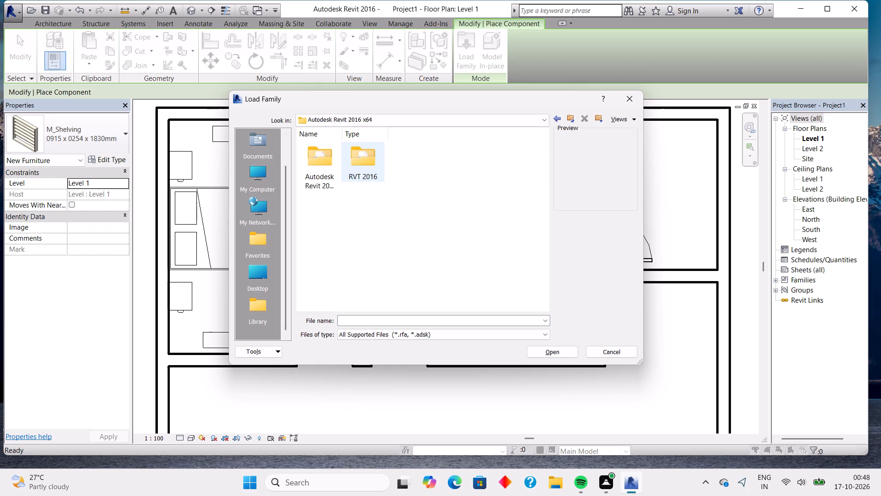
{"action": "double_click", "coordinate": [370, 167]}
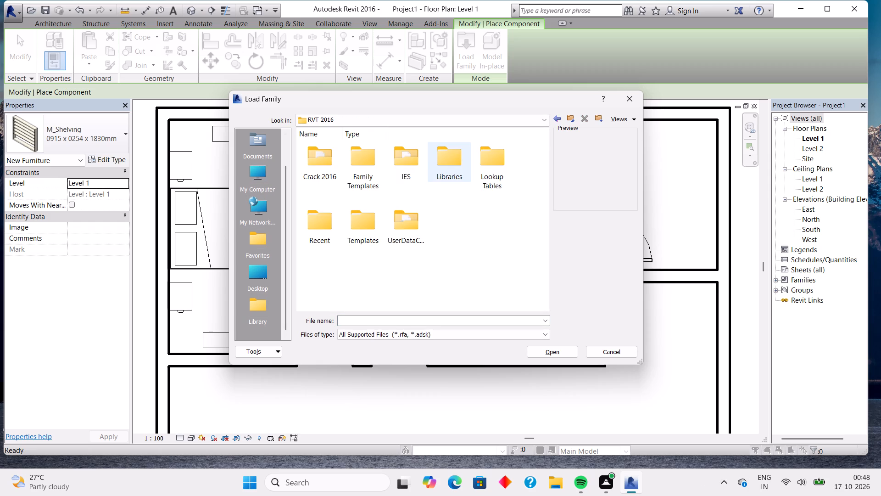
{"action": "double_click", "coordinate": [450, 169]}
{"action": "double_click", "coordinate": [376, 167]}
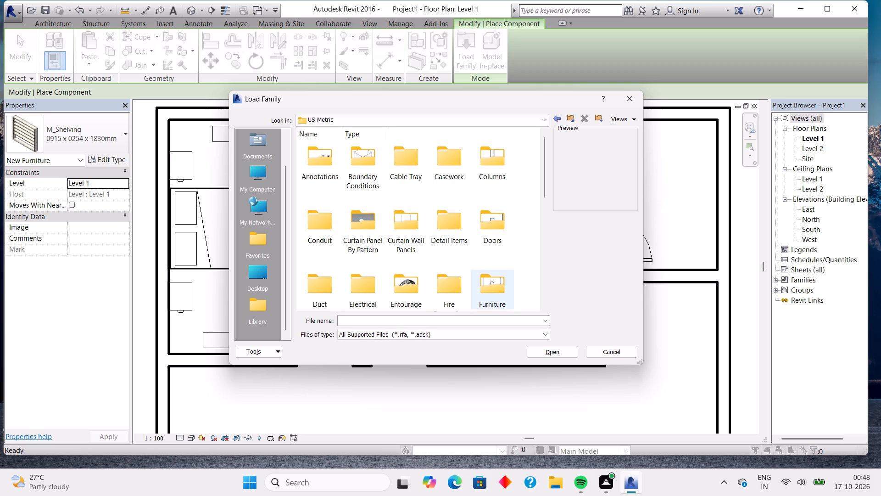
{"action": "double_click", "coordinate": [497, 288]}
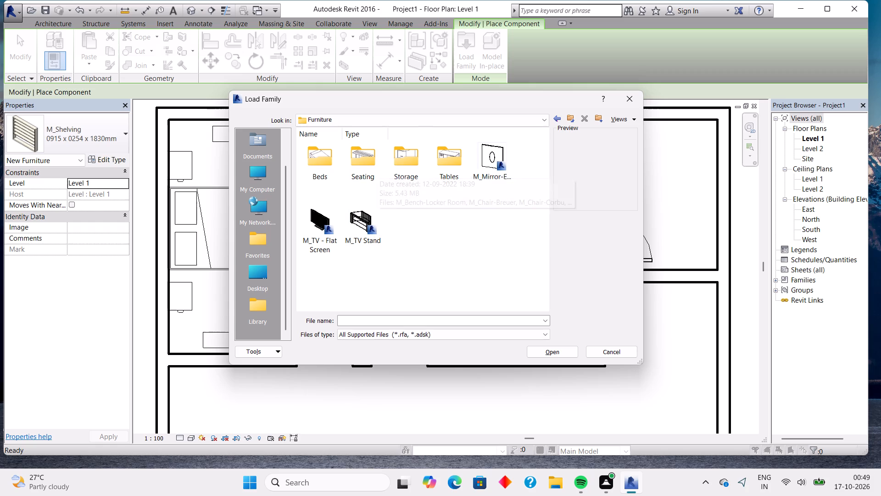
{"action": "left_click", "coordinate": [555, 119]}
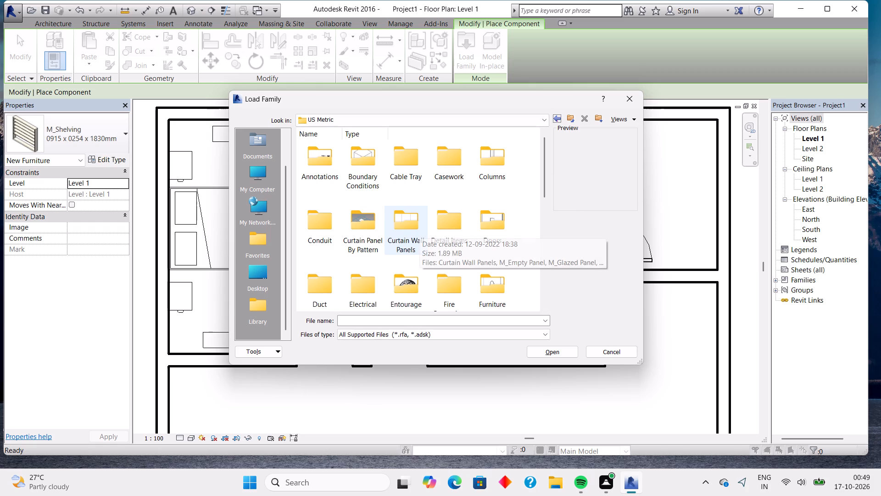
{"action": "scroll", "coordinate": [419, 225], "scroll_direction": "down", "scroll_amount": 2}
{"action": "left_click", "coordinate": [338, 236]}
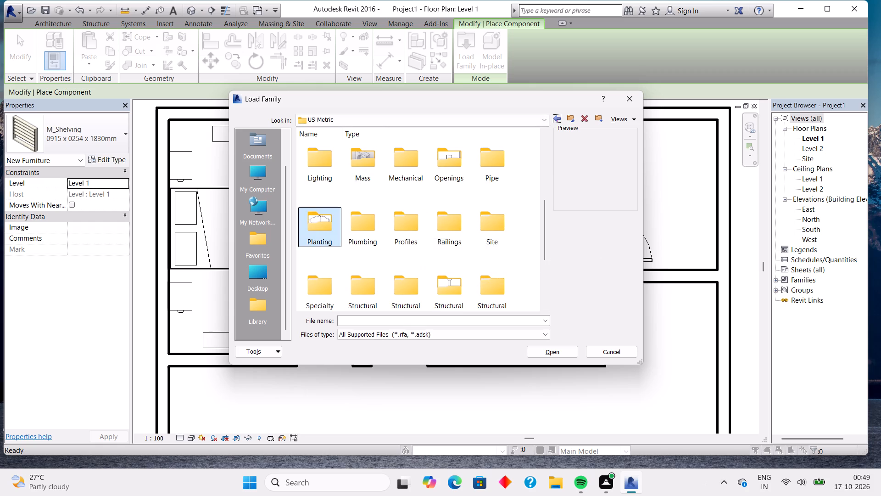
{"action": "double_click", "coordinate": [364, 230]}
{"action": "double_click", "coordinate": [309, 154]}
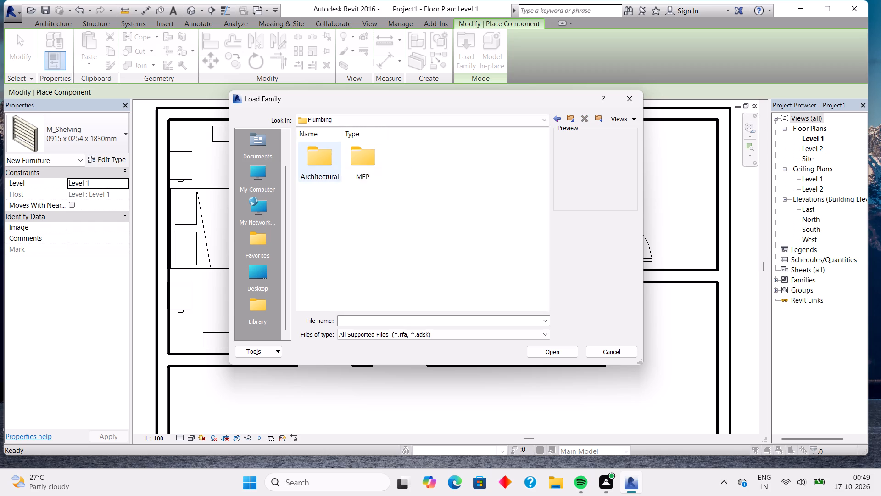
{"action": "double_click", "coordinate": [367, 162]}
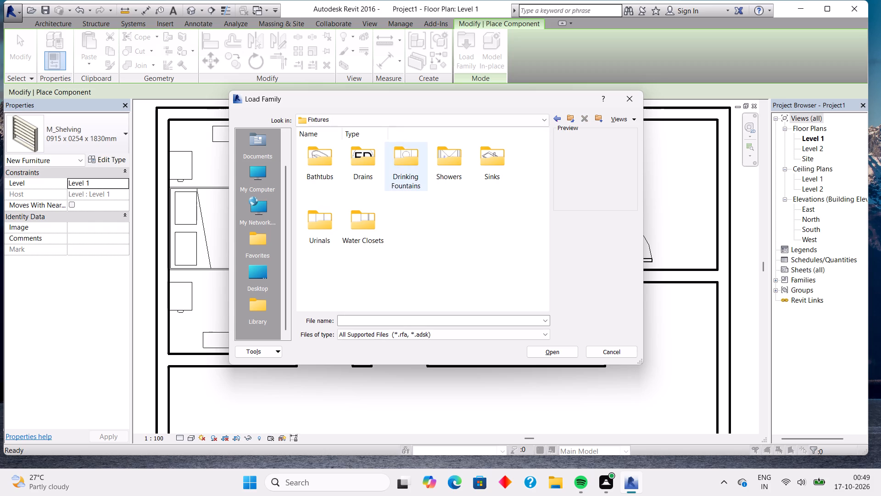
{"action": "double_click", "coordinate": [378, 229]}
{"action": "double_click", "coordinate": [447, 167]}
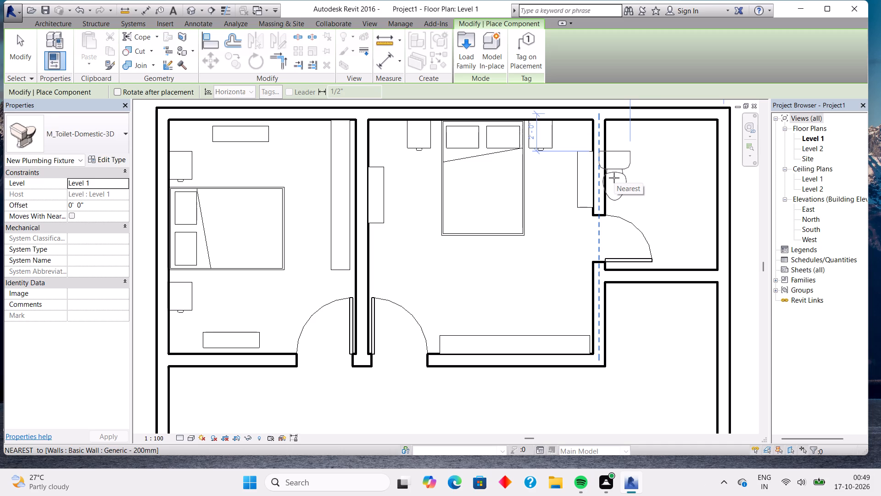
Place one M_Toilet-Domestic-3D in the small northeast room with its tank against the north wall.
{"action": "left_click", "coordinate": [654, 156]}
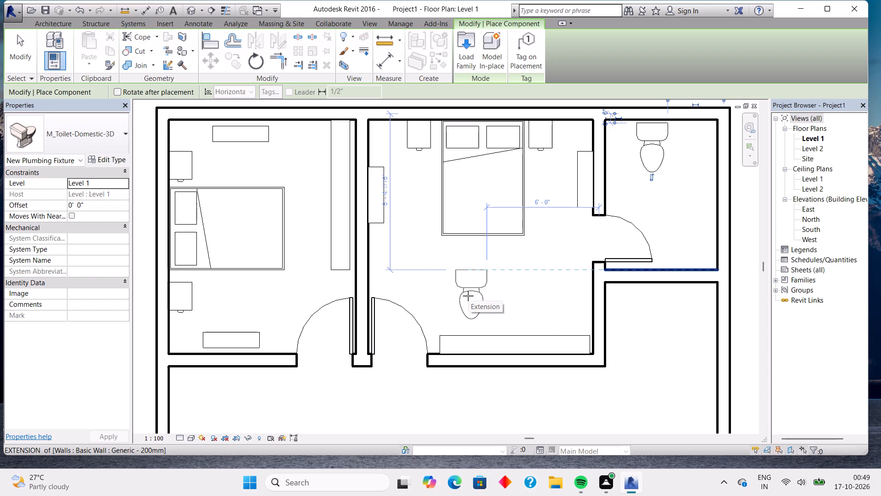
{"action": "scroll", "coordinate": [468, 295], "scroll_direction": "down", "scroll_amount": 4}
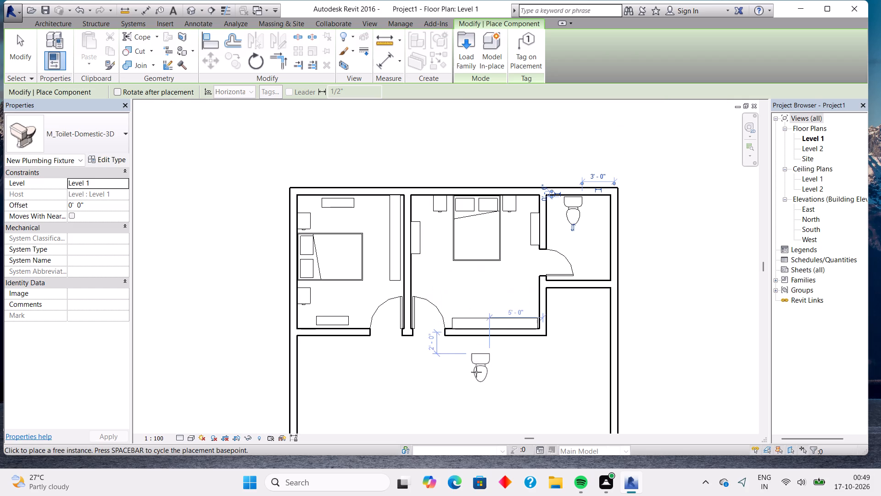
{"action": "middle_click_drag", "start_coordinate": [476, 371], "coordinate": [535, 228]}
{"action": "middle_click", "coordinate": [535, 228]}
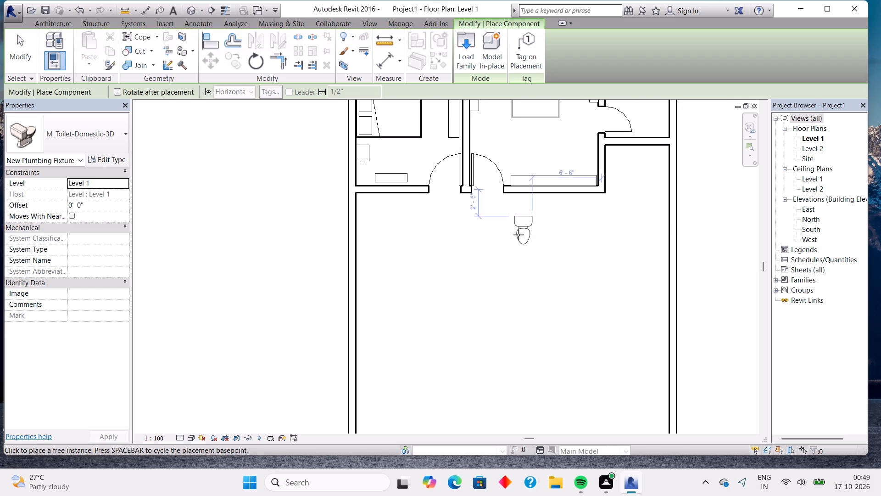
{"action": "key", "text": "Escape"}
{"action": "key", "text": "Escape"}
{"action": "key", "text": "Escape"}
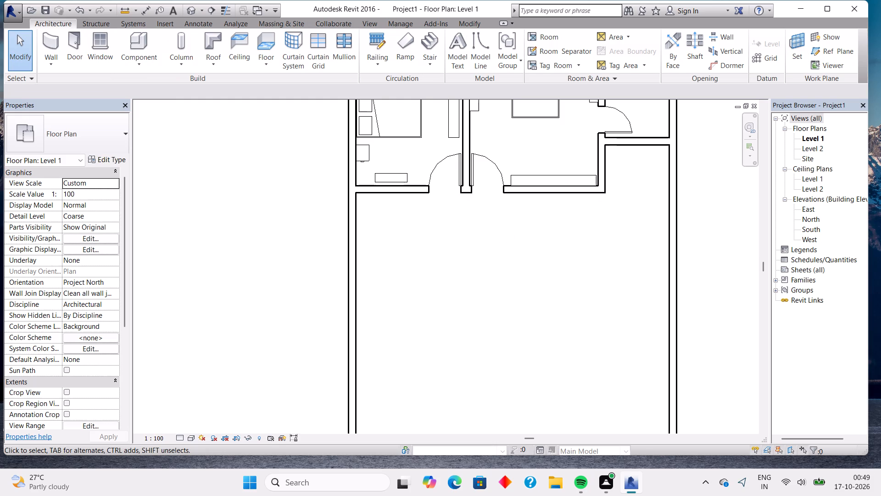
Examine the room layout and the open area south of the bedrooms.
{"action": "scroll", "coordinate": [505, 251], "scroll_direction": "down", "scroll_amount": 1}
{"action": "scroll", "coordinate": [506, 254], "scroll_direction": "up", "scroll_amount": 2}
{"action": "middle_click_drag", "start_coordinate": [491, 285], "coordinate": [472, 377]}
{"action": "scroll", "coordinate": [472, 382], "scroll_direction": "down", "scroll_amount": 1}
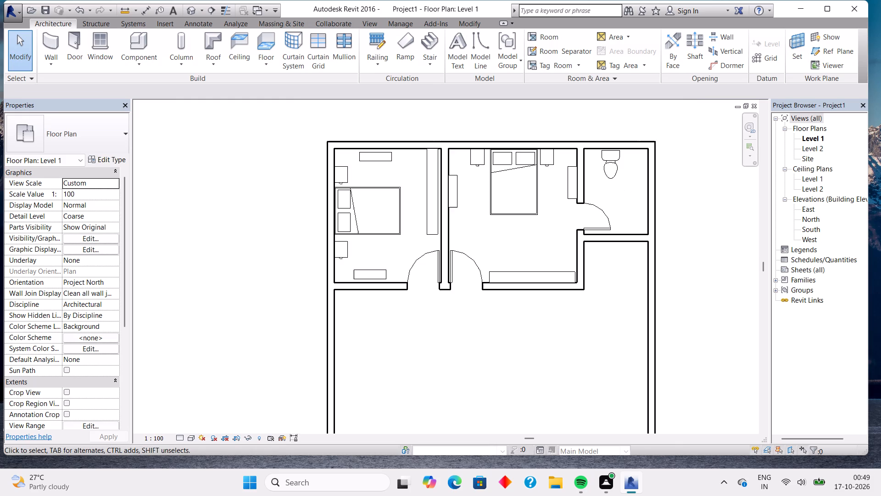
{"action": "scroll", "coordinate": [469, 375], "scroll_direction": "up", "scroll_amount": 2}
{"action": "middle_click_drag", "start_coordinate": [468, 374], "coordinate": [457, 304]}
{"action": "scroll", "coordinate": [464, 359], "scroll_direction": "up", "scroll_amount": 1}
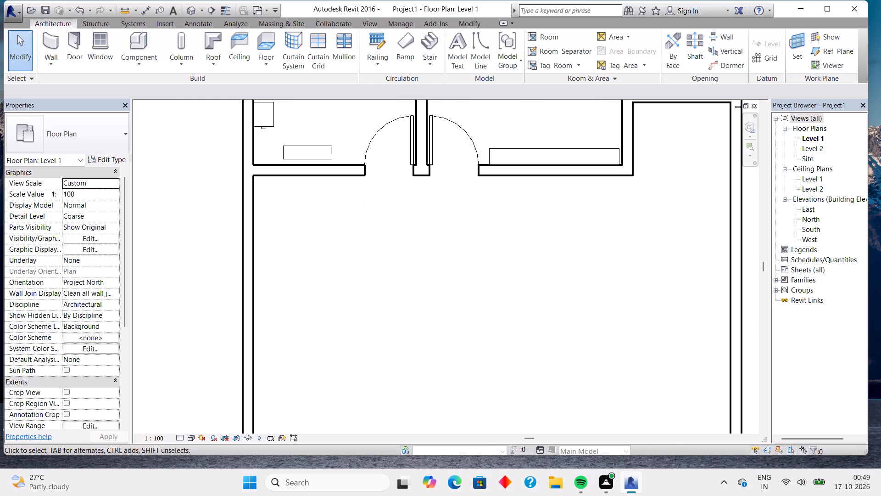
{"action": "middle_click_drag", "start_coordinate": [461, 305], "coordinate": [400, 259]}
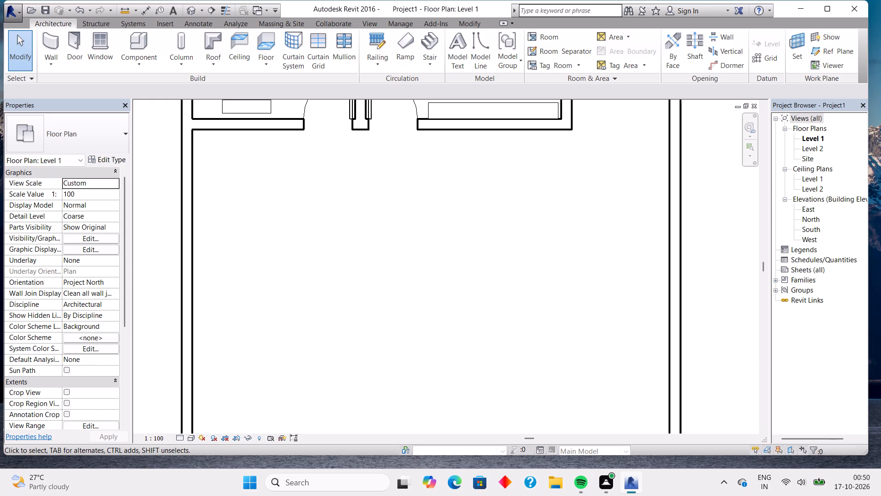
{"action": "scroll", "coordinate": [523, 204], "scroll_direction": "down", "scroll_amount": 2}
{"action": "middle_click_drag", "start_coordinate": [521, 200], "coordinate": [498, 237]}
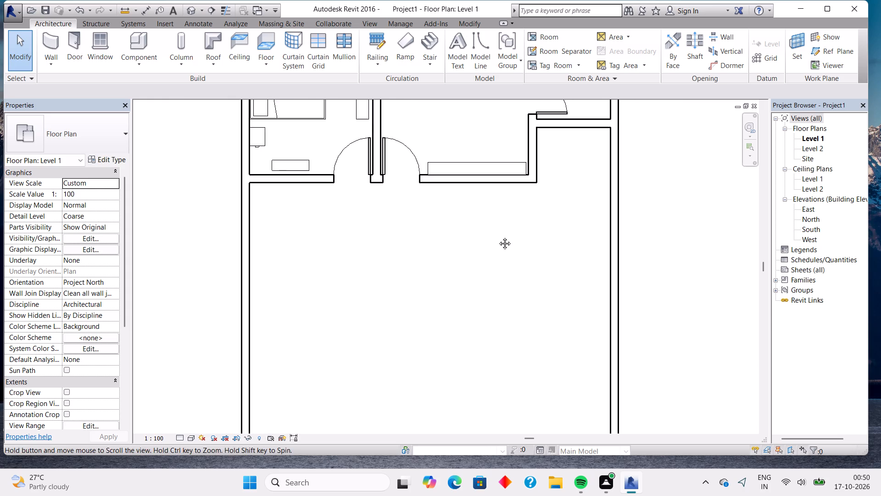
{"action": "middle_click_drag", "start_coordinate": [498, 237], "coordinate": [496, 264]}
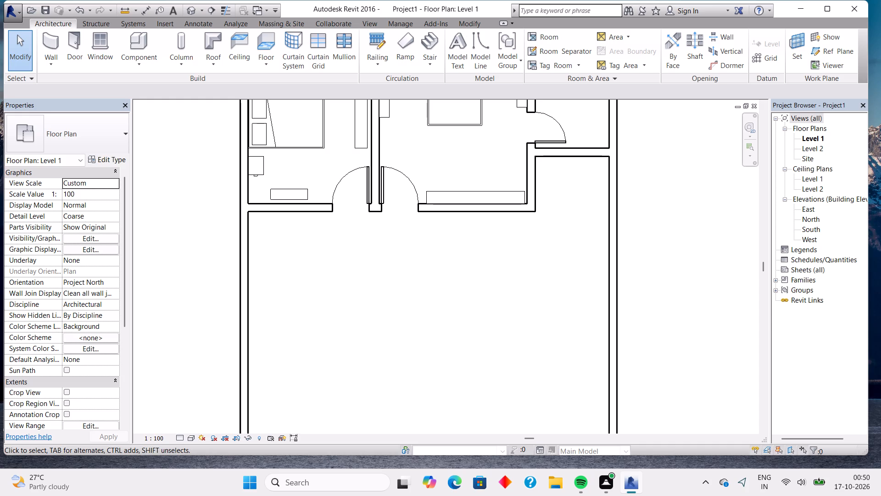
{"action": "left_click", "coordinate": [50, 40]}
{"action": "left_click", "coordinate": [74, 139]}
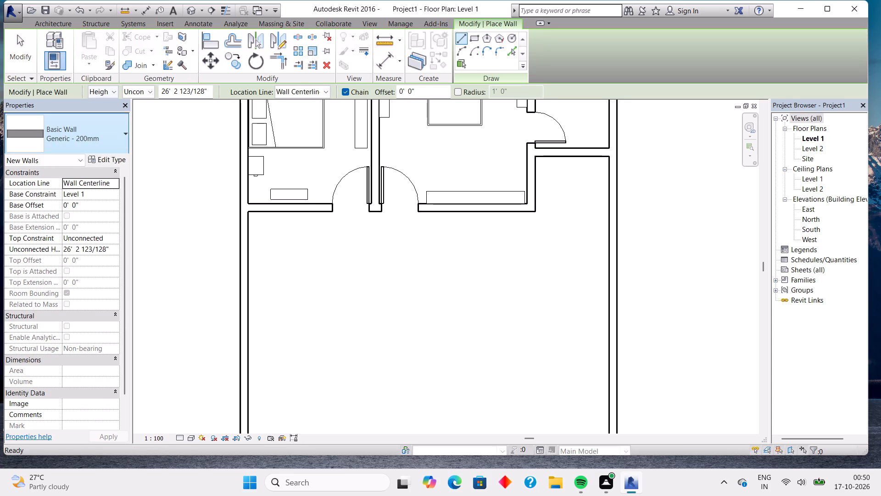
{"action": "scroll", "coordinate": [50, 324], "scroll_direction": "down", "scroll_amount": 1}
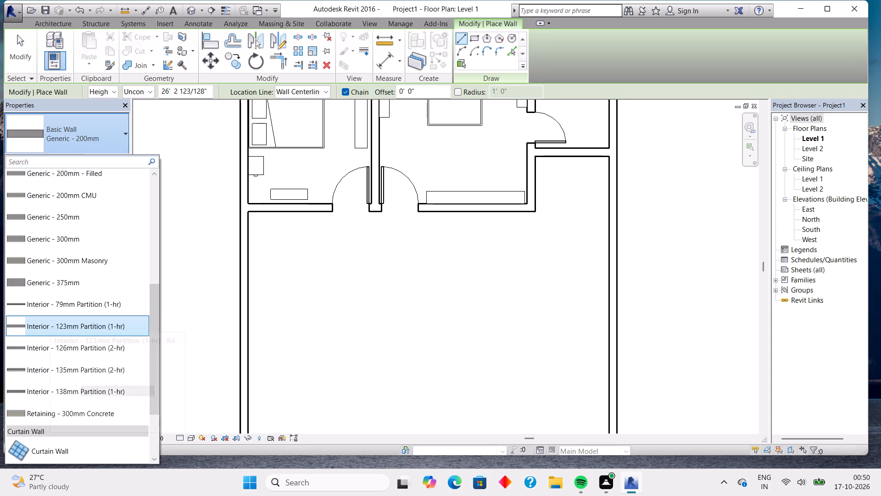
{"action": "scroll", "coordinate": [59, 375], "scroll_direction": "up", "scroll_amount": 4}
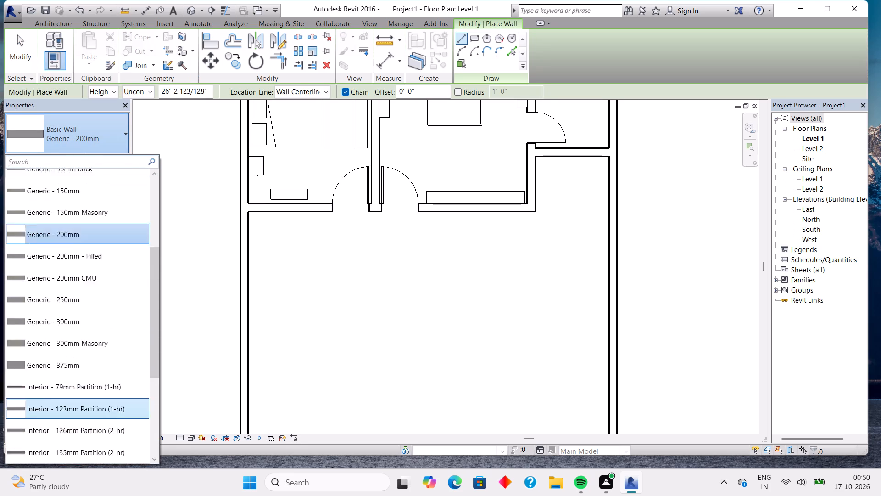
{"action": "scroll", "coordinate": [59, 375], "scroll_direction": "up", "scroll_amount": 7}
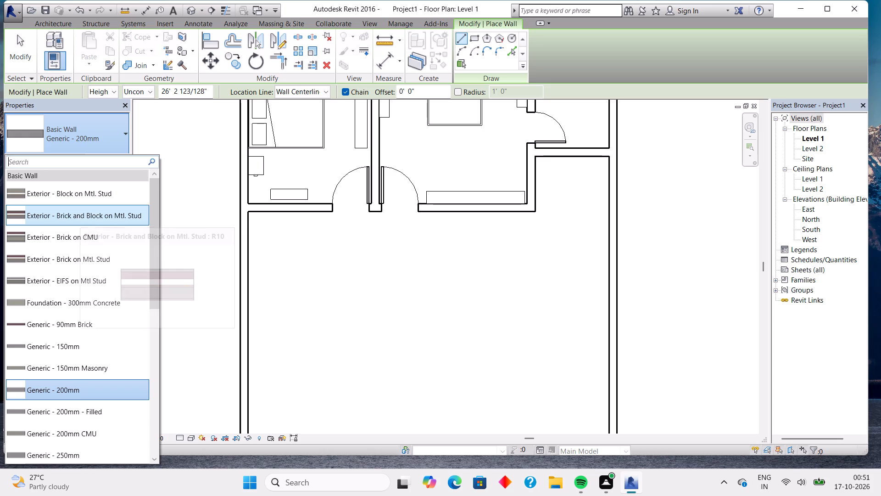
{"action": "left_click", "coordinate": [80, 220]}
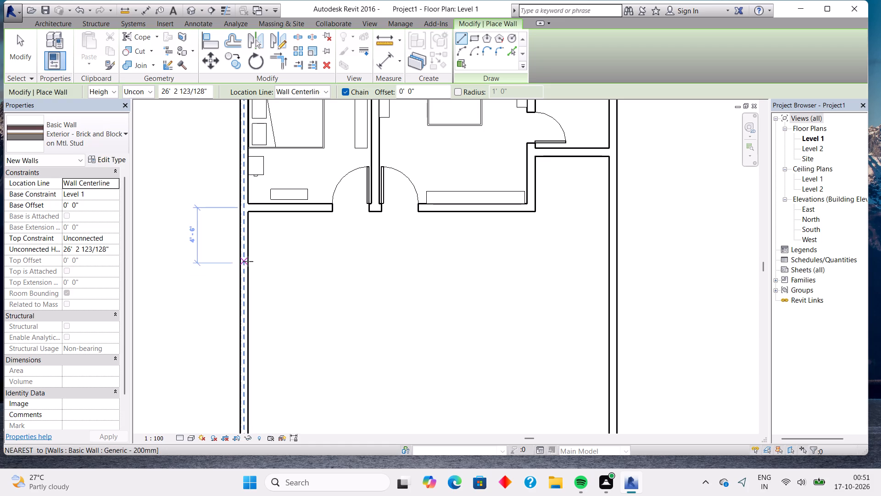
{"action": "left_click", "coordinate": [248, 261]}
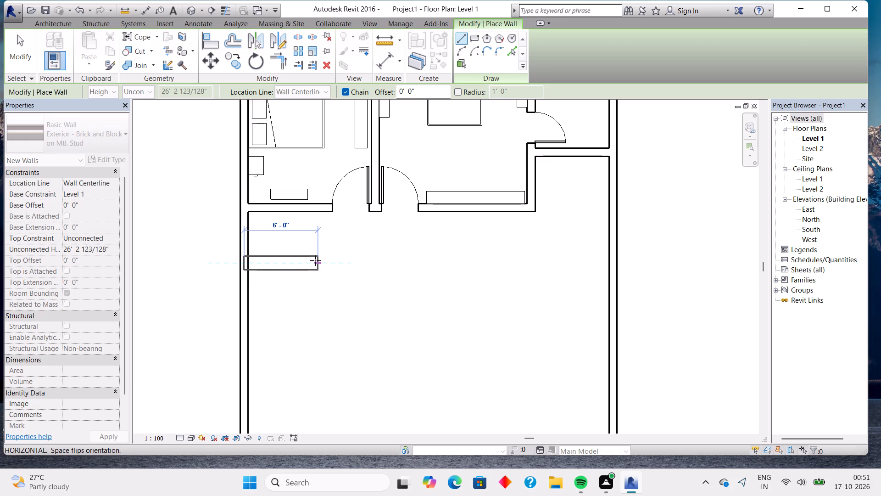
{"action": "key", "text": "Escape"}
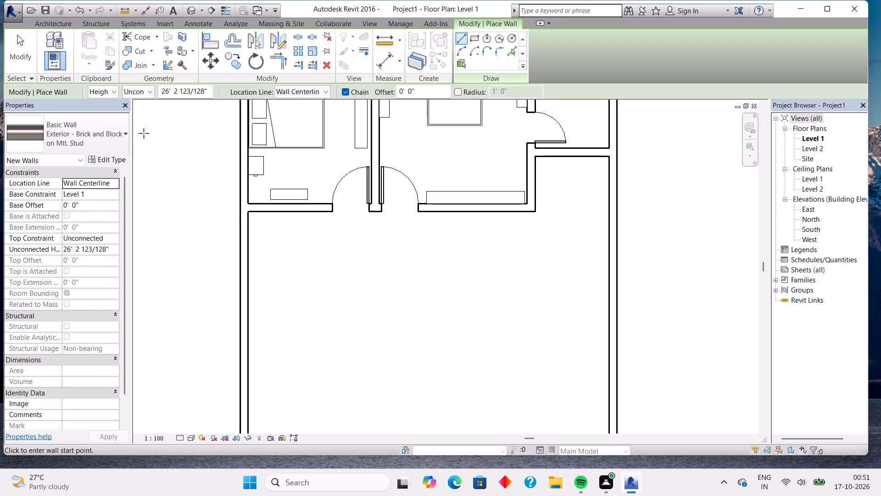
Draw Generic - 200mm walls 3' 0" east from the west exterior wall, turning north to the northwest room's south wall to enclose a small space.
{"action": "left_click", "coordinate": [81, 124]}
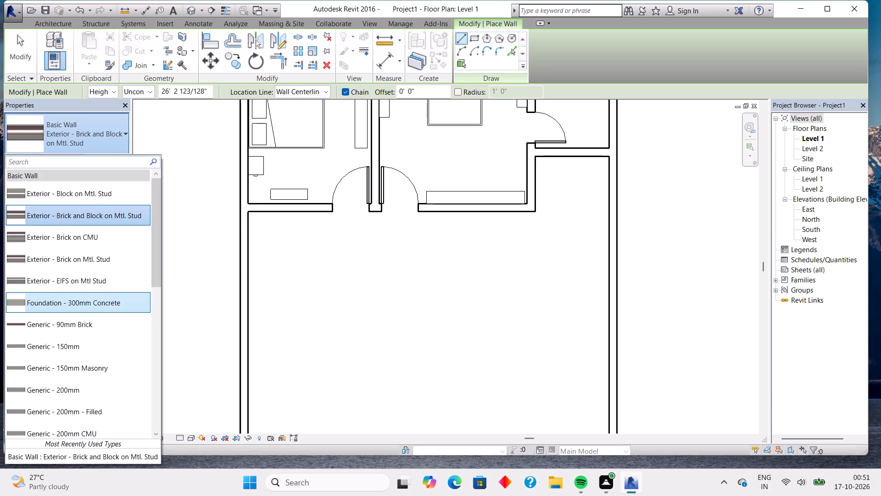
{"action": "scroll", "coordinate": [72, 306], "scroll_direction": "down", "scroll_amount": 3}
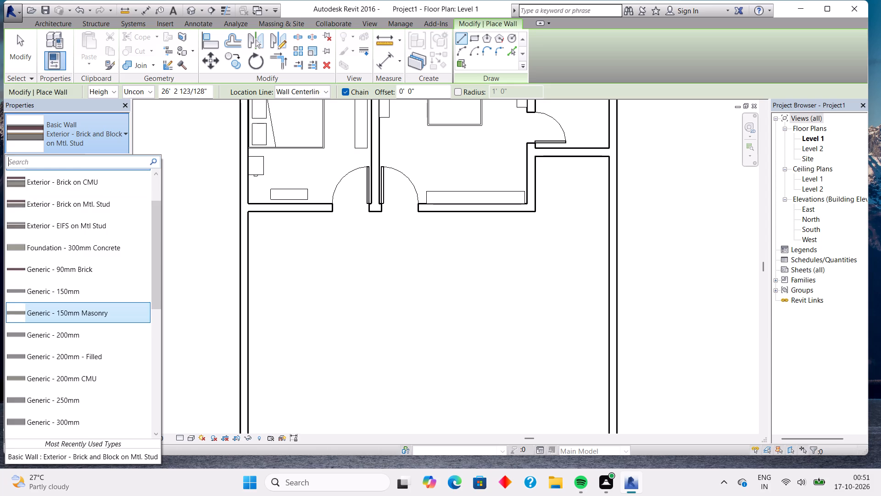
{"action": "left_click", "coordinate": [79, 307]}
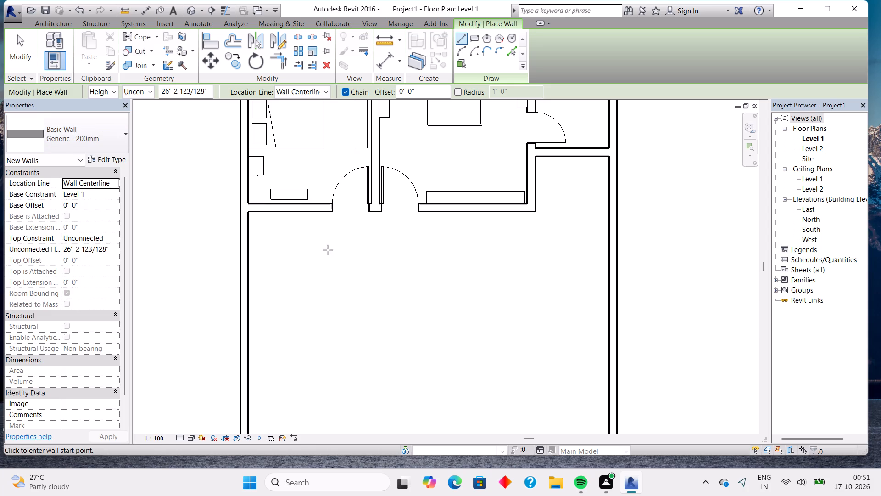
{"action": "left_click", "coordinate": [249, 267]}
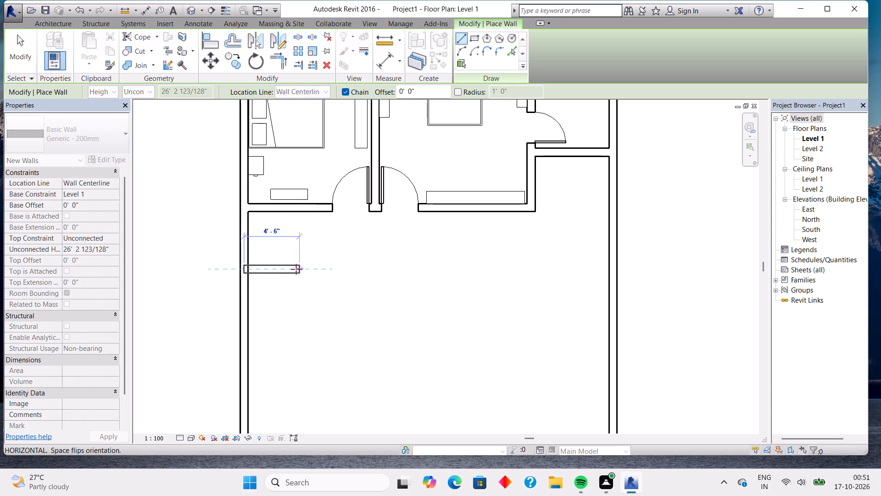
{"action": "left_click", "coordinate": [283, 267]}
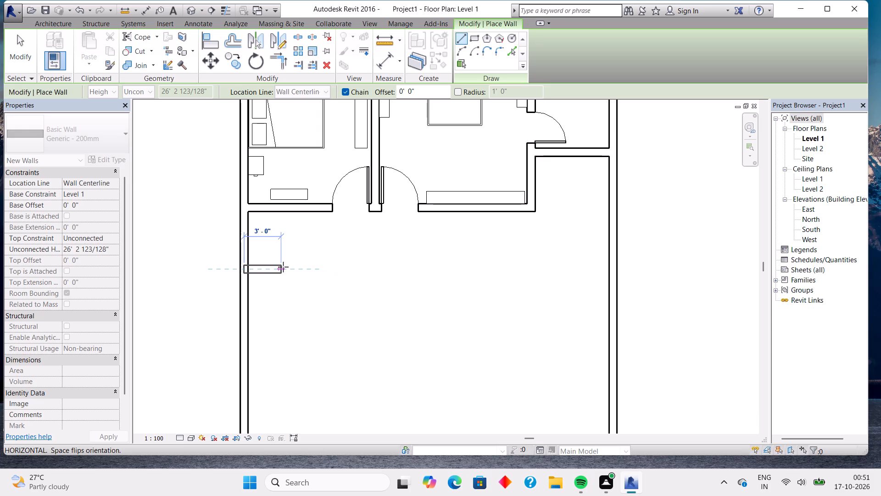
{"action": "left_click", "coordinate": [281, 214]}
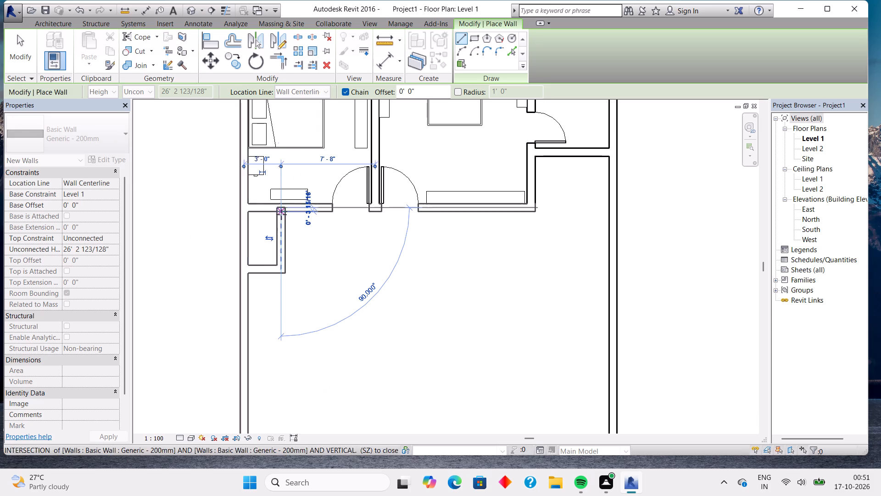
{"action": "key", "text": "Escape"}
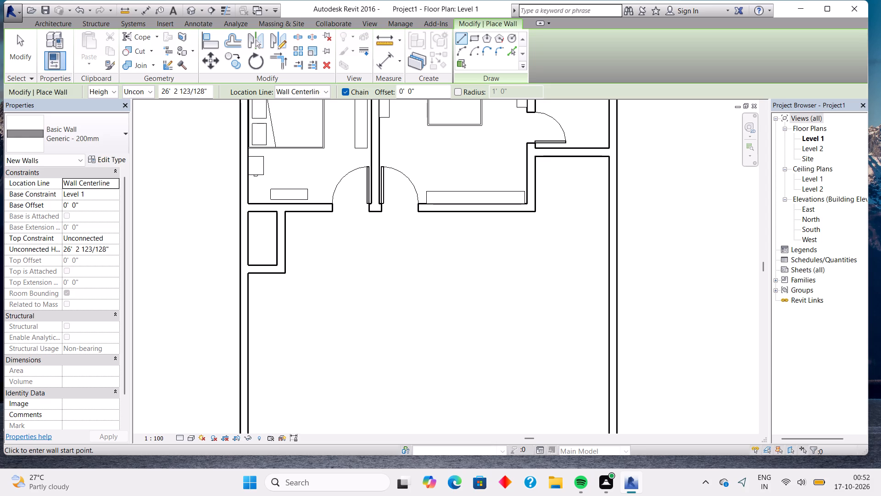
Draw two crossing diagonal model lines between the inner corners of the small enclosed space south of the northwest room.
{"action": "left_click", "coordinate": [54, 25]}
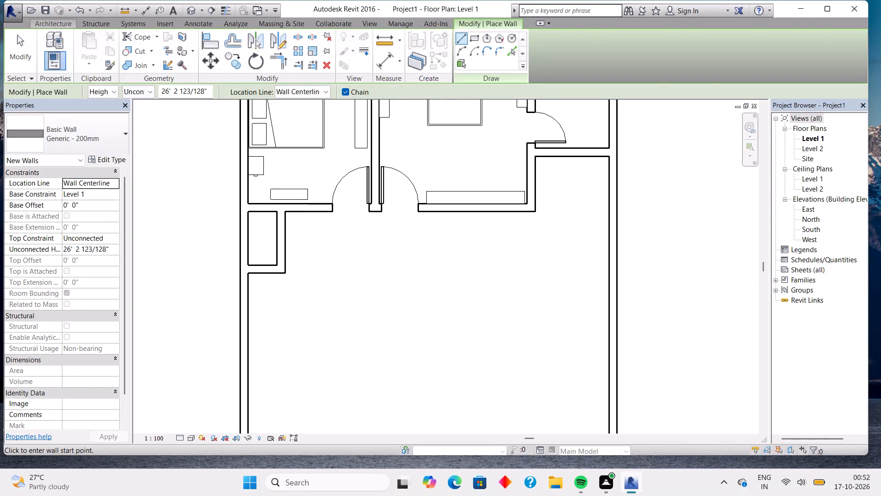
{"action": "left_click", "coordinate": [478, 45]}
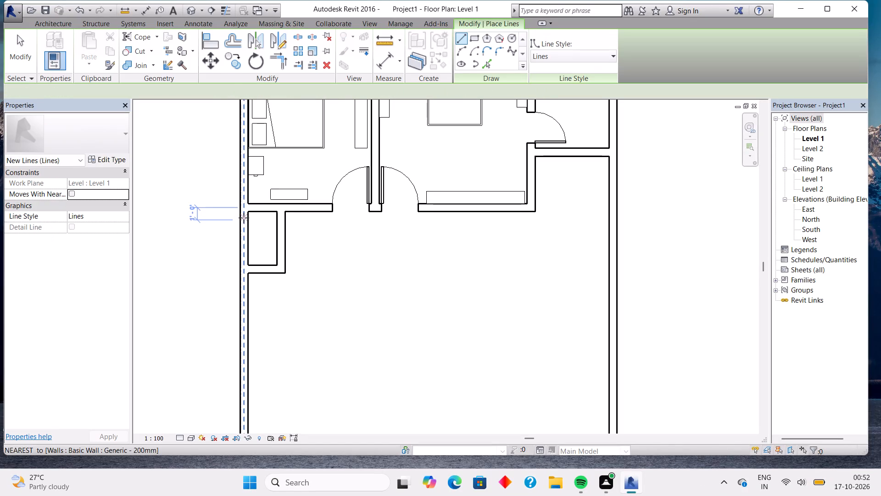
{"action": "scroll", "coordinate": [244, 218], "scroll_direction": "up", "scroll_amount": 7}
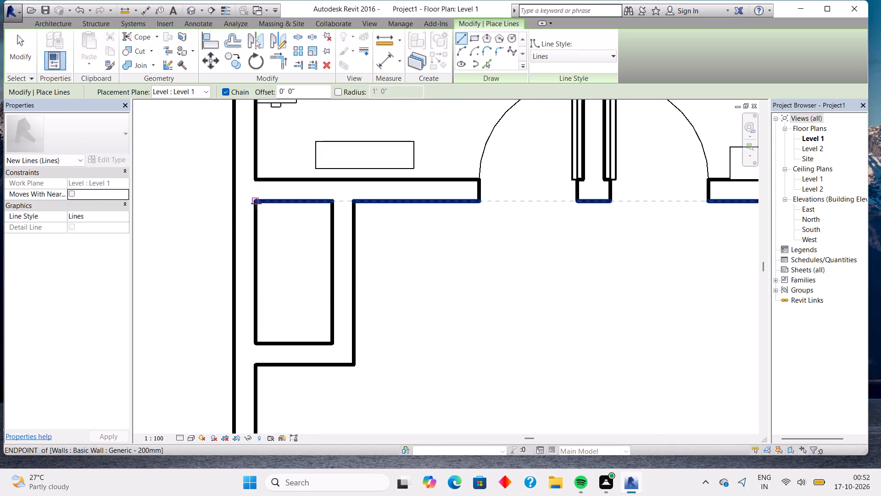
{"action": "left_click", "coordinate": [256, 203]}
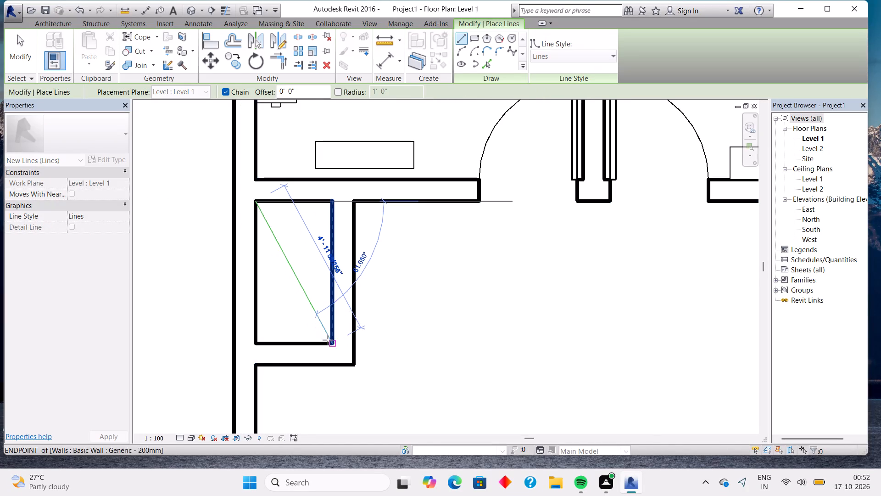
{"action": "left_click", "coordinate": [328, 340]}
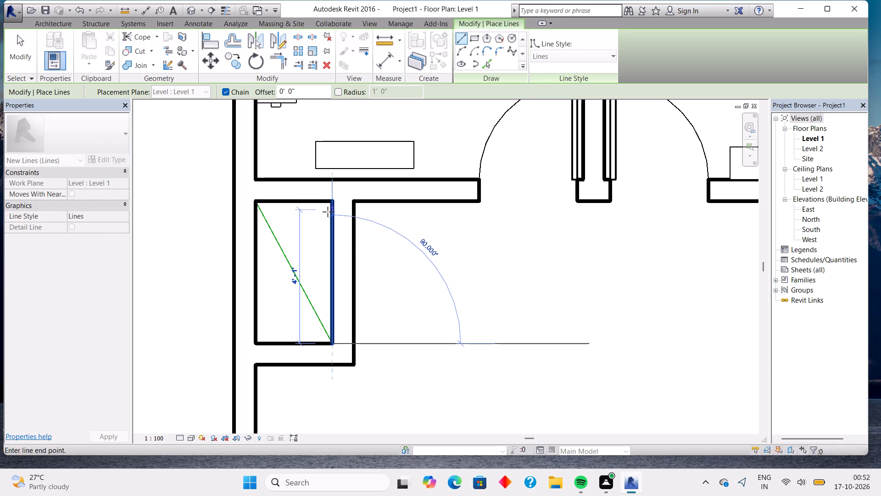
{"action": "key", "text": "Escape"}
{"action": "left_click", "coordinate": [329, 205]}
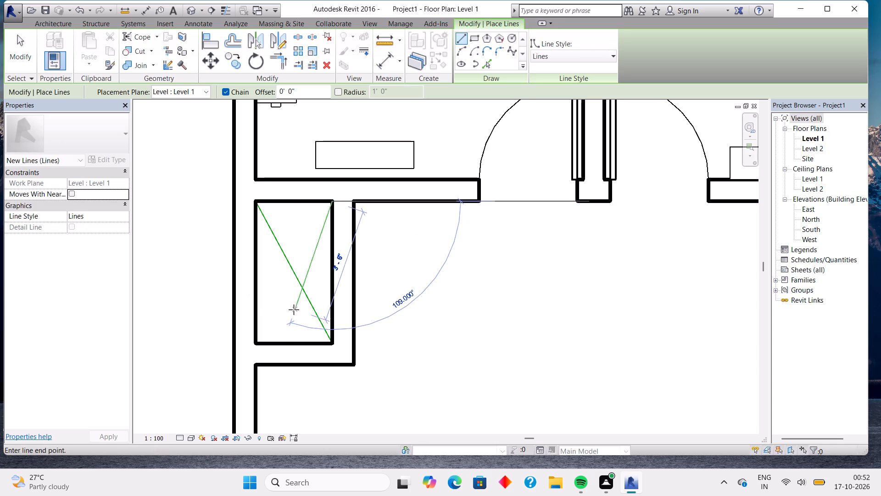
{"action": "left_click", "coordinate": [257, 343]}
{"action": "key", "text": "Escape"}
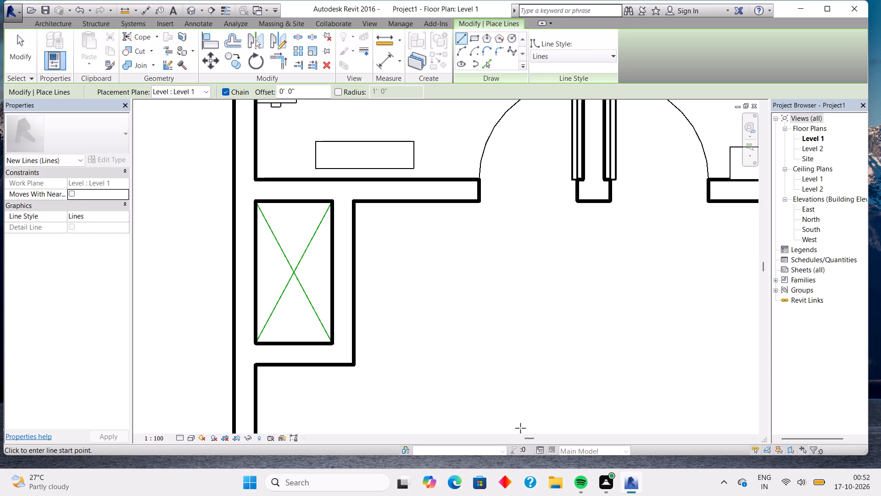
{"action": "scroll", "coordinate": [594, 414], "scroll_direction": "down", "scroll_amount": 4}
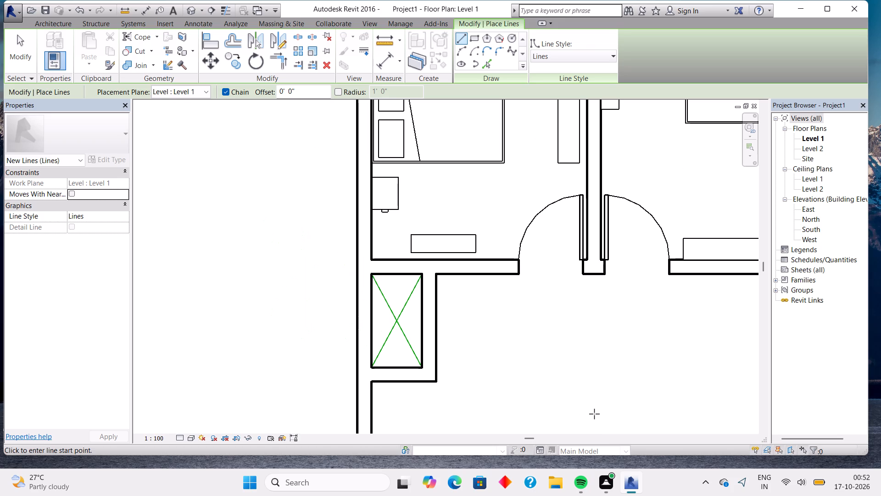
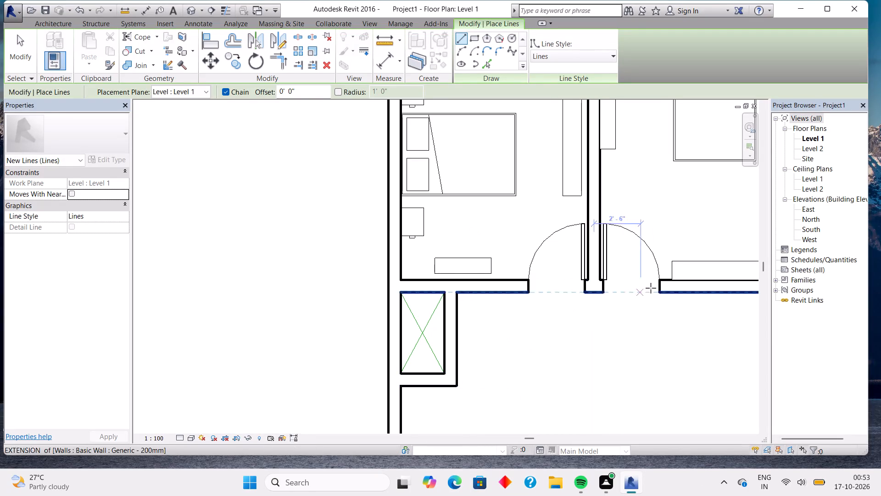
Draw Generic - 200mm walls running about 10' 6" south from the northwest room's south wall, turning about 3' 1" east.
{"action": "key", "text": "Escape"}
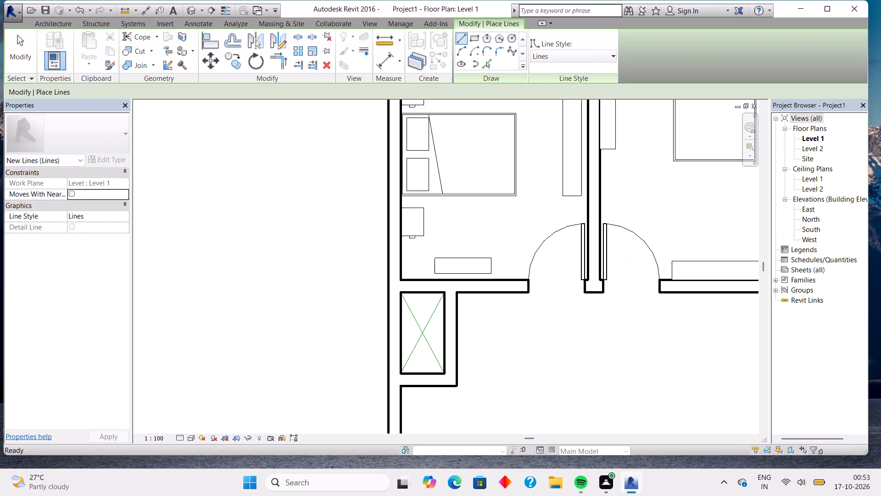
{"action": "middle_click_drag", "start_coordinate": [684, 301], "coordinate": [547, 336]}
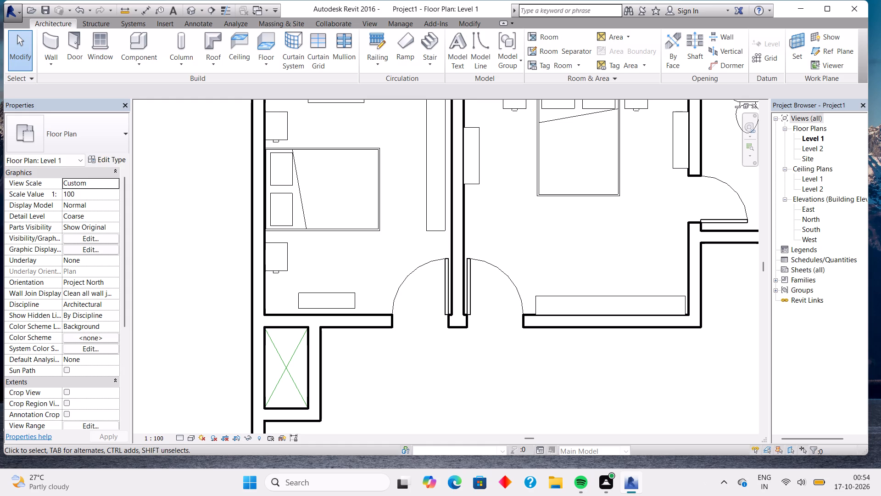
{"action": "middle_click_drag", "start_coordinate": [629, 369], "coordinate": [602, 242]}
{"action": "middle_click_drag", "start_coordinate": [602, 233], "coordinate": [602, 218]}
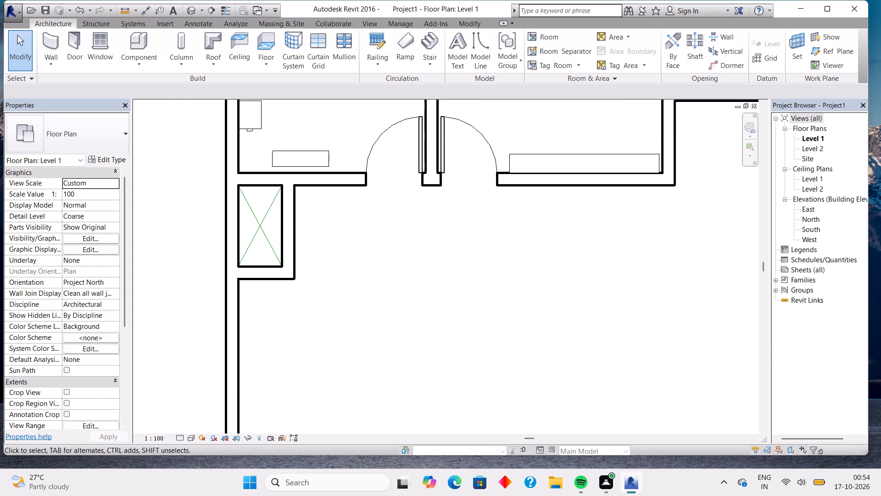
{"action": "left_click", "coordinate": [52, 49]}
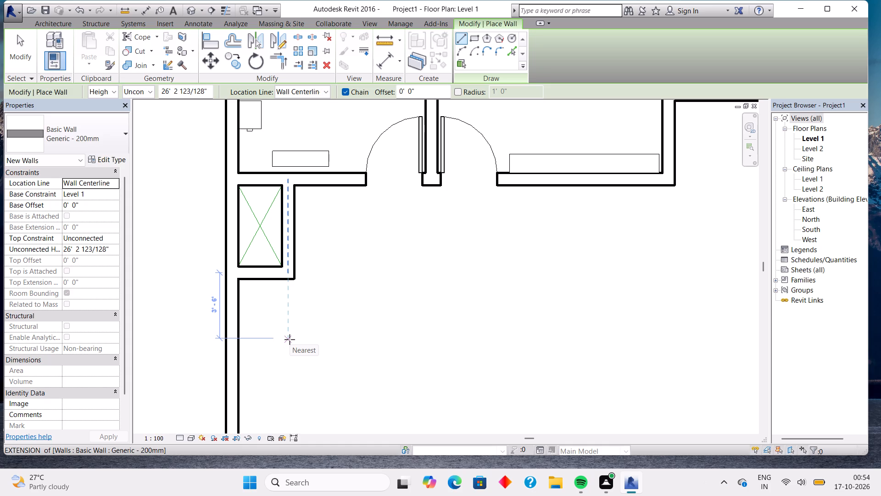
{"action": "left_click", "coordinate": [318, 190]}
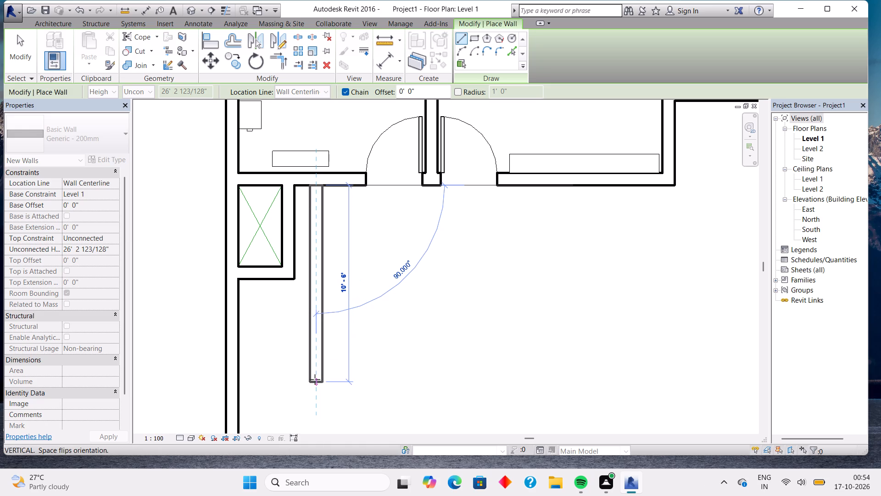
{"action": "left_click", "coordinate": [315, 379]}
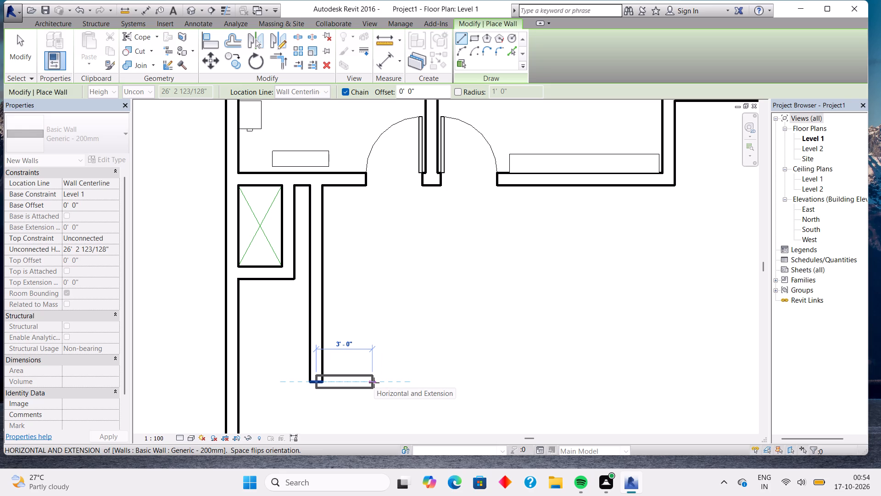
{"action": "scroll", "coordinate": [374, 383], "scroll_direction": "up", "scroll_amount": 1}
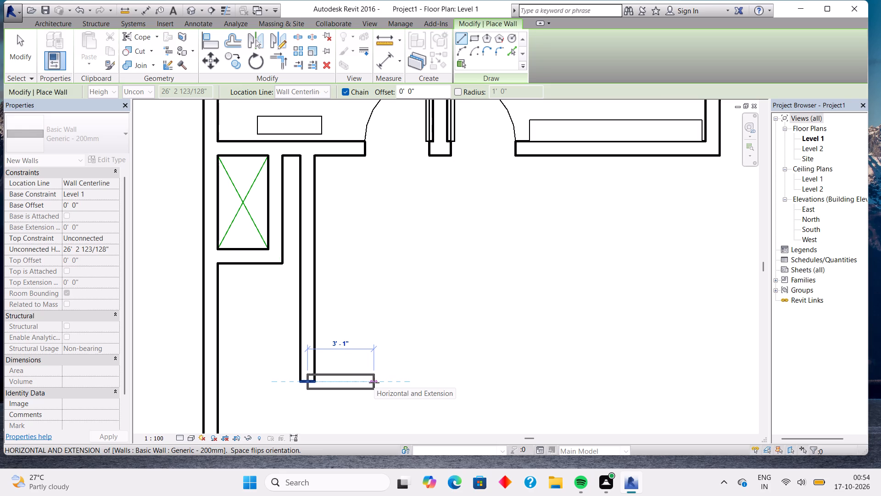
{"action": "left_click", "coordinate": [374, 383]}
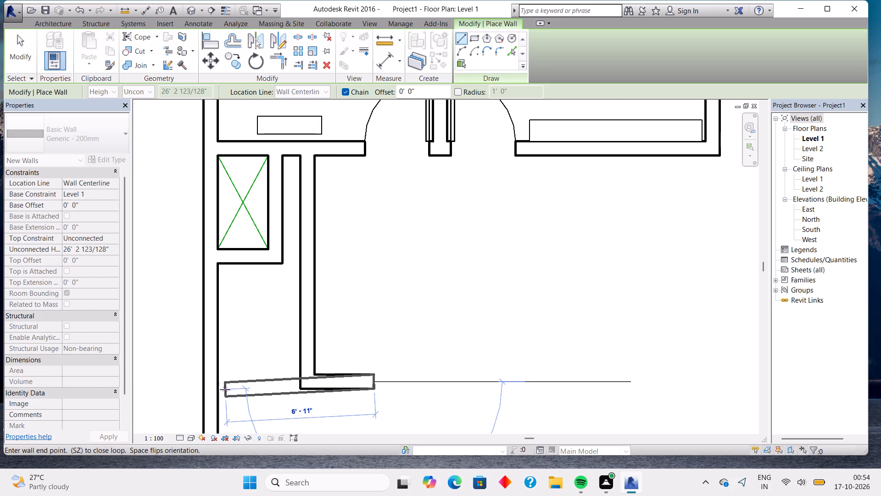
{"action": "key", "text": "Escape"}
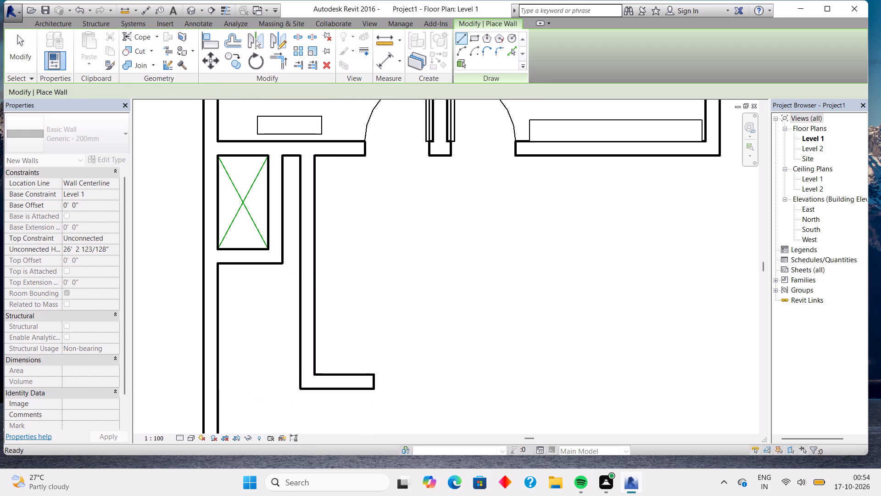
Draw a Generic - 200mm wall about 3' 9" long from the west exterior wall east to the new north-south wall, aligned with its east leg.
{"action": "left_click", "coordinate": [219, 383]}
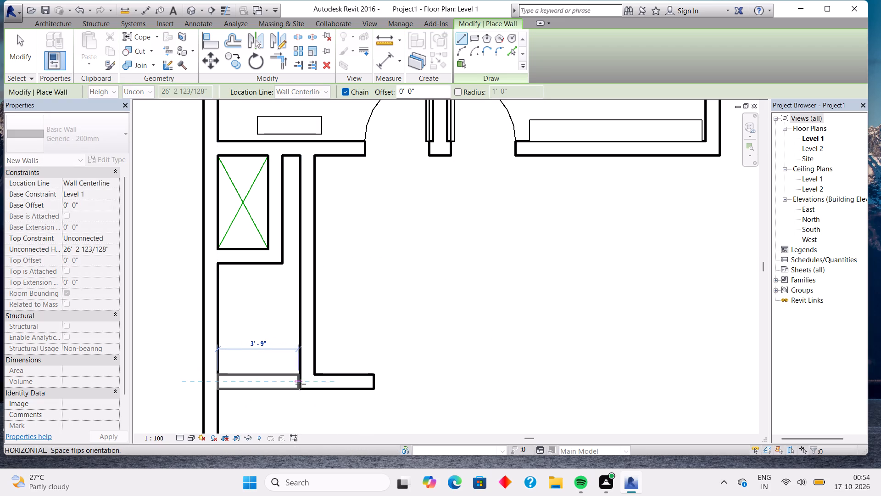
{"action": "left_click", "coordinate": [301, 384]}
{"action": "key", "text": "Escape"}
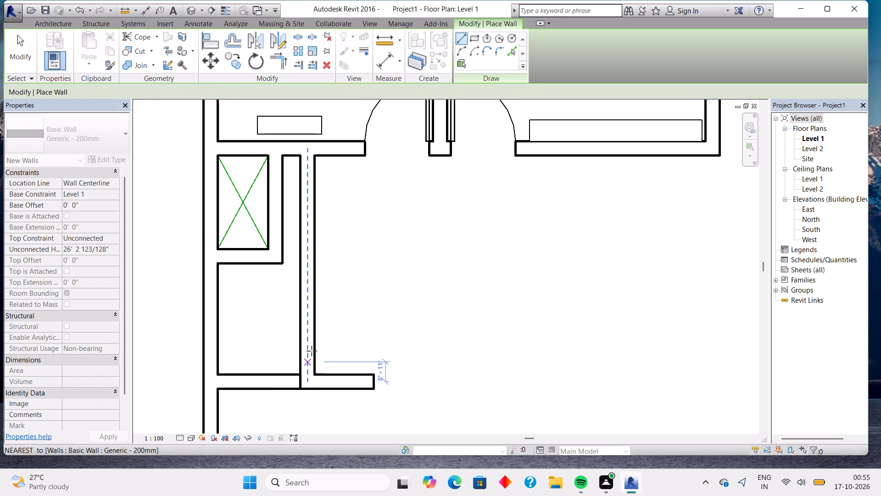
Delete the north-south wall just east of the crossed shaft.
{"action": "left_click", "coordinate": [314, 330]}
{"action": "key", "text": "Escape"}
{"action": "key", "text": "Escape"}
{"action": "left_click", "coordinate": [314, 330]}
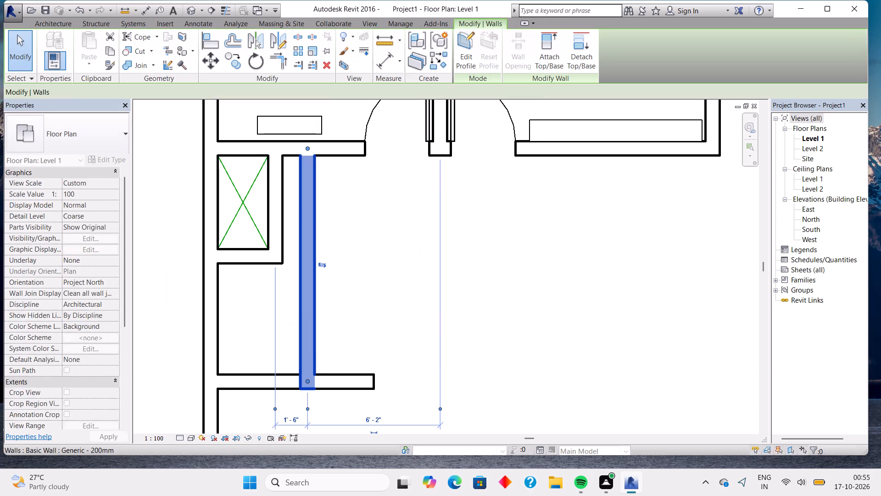
{"action": "key", "text": "Delete"}
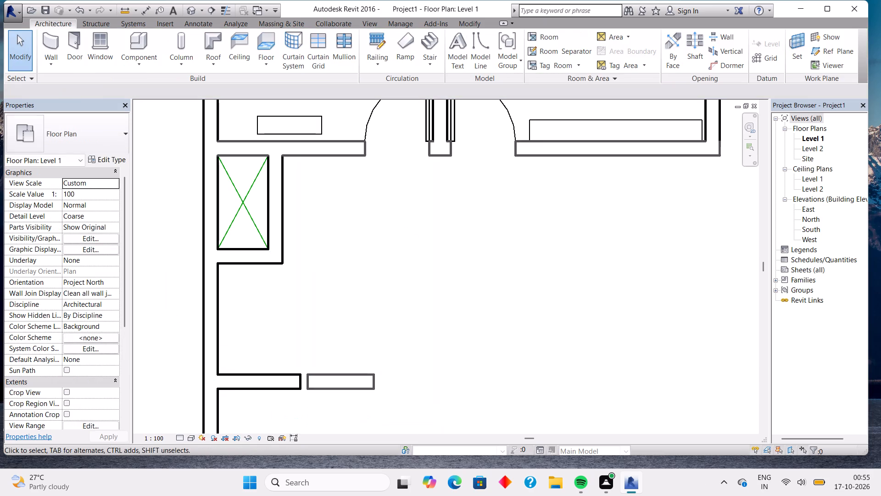
Nudge the short detached wall piece west to close the gap with the wall coming from the west exterior wall.
{"action": "left_click", "coordinate": [315, 377]}
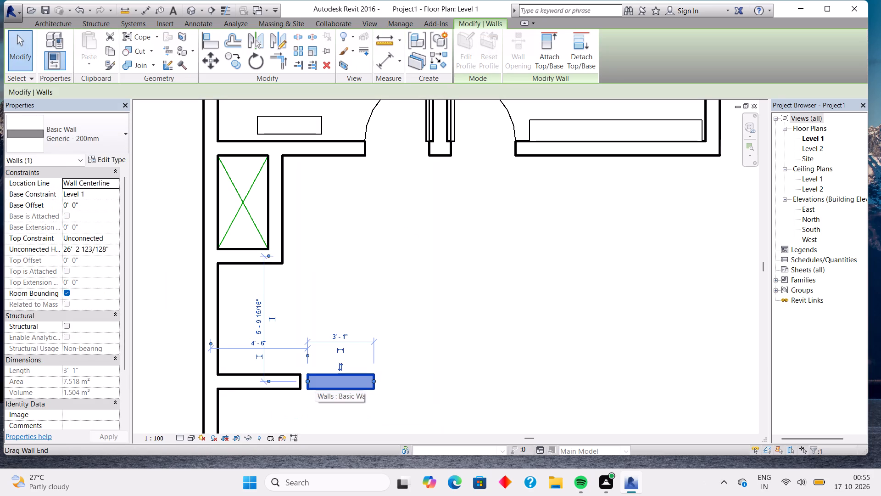
{"action": "key", "text": "Left"}
{"action": "key", "text": "Left"}
{"action": "key", "text": "Escape"}
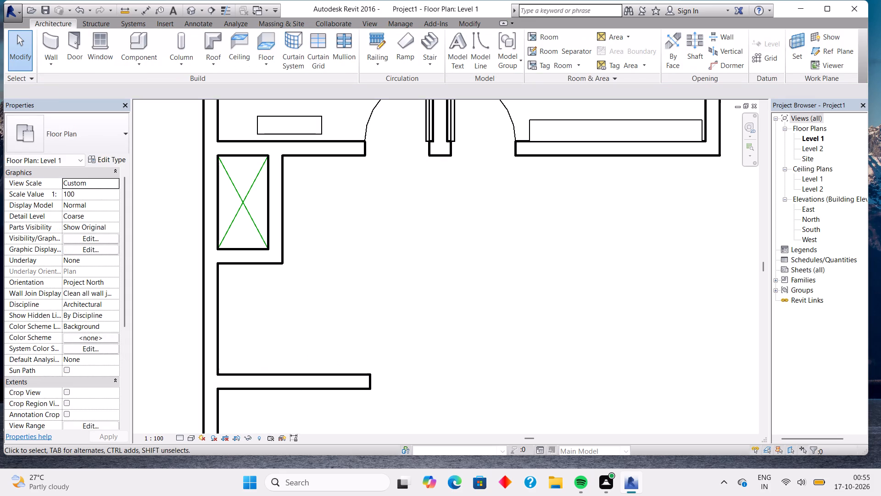
Measure the clear distance between the northwest room's south wall and the new horizontal wall south of the shaft.
{"action": "left_click", "coordinate": [53, 38]}
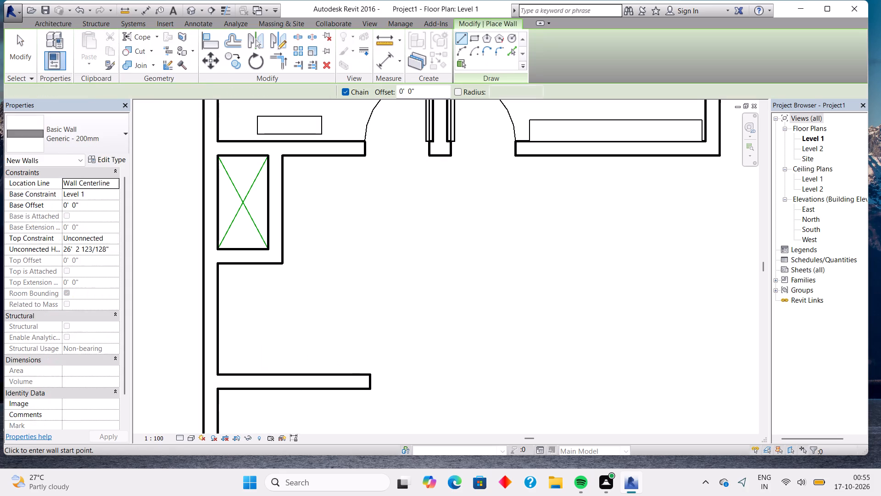
{"action": "left_click", "coordinate": [383, 60]}
{"action": "left_click", "coordinate": [320, 156]}
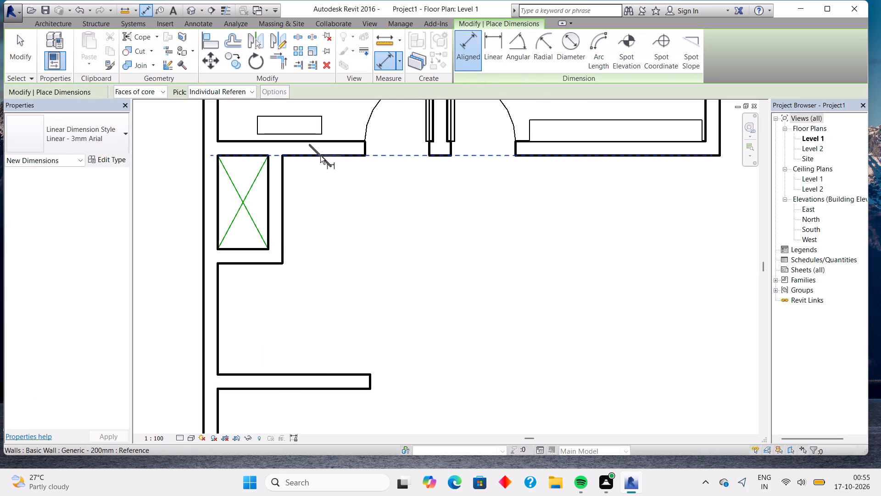
{"action": "left_click", "coordinate": [313, 375]}
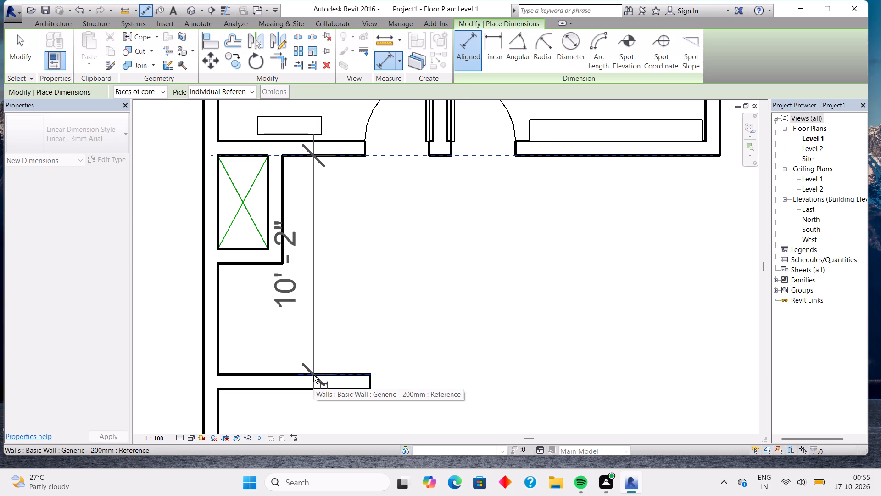
{"action": "key", "text": "Escape"}
{"action": "key", "text": "Escape"}
{"action": "left_click", "coordinate": [313, 375]}
{"action": "key", "text": "Escape"}
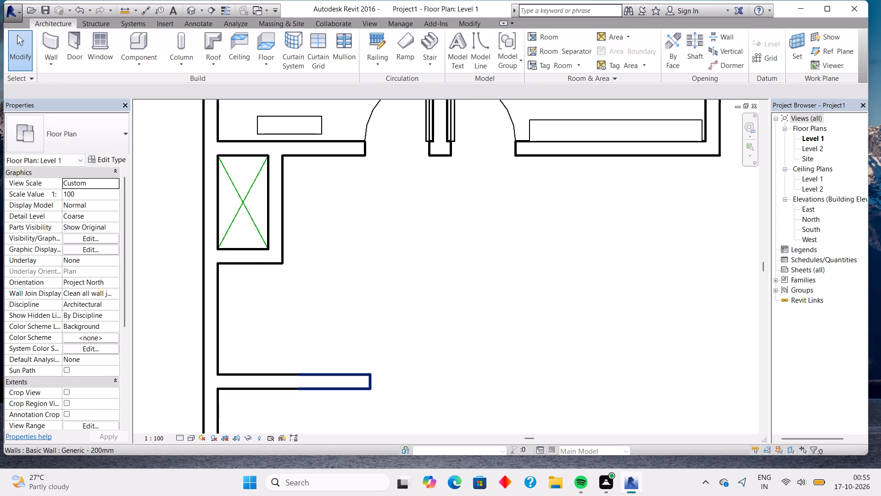
Use Trim/Extend to Corner to join the two aligned wall pieces south of the shaft into one continuous wall.
{"action": "left_click", "coordinate": [324, 383]}
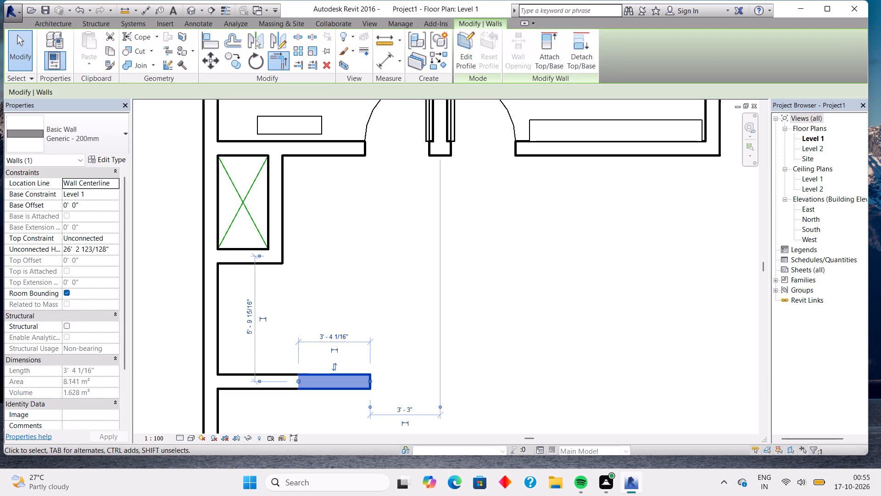
{"action": "left_click", "coordinate": [284, 61]}
{"action": "left_click", "coordinate": [312, 375]}
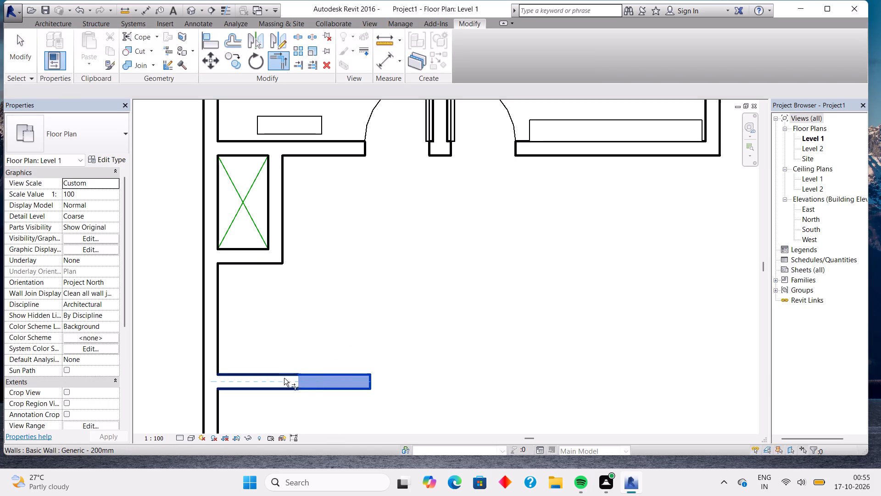
{"action": "left_click", "coordinate": [283, 372]}
{"action": "key", "text": "Escape"}
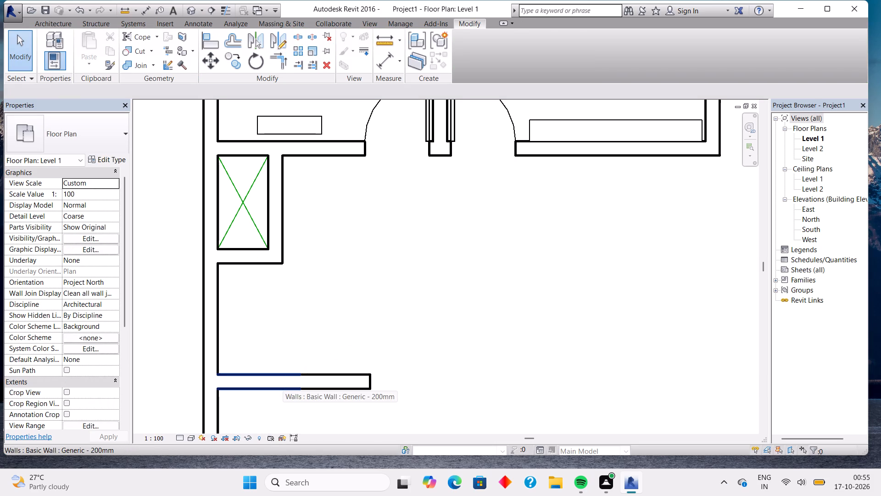
{"action": "left_click", "coordinate": [283, 378]}
{"action": "left_click", "coordinate": [318, 383]}
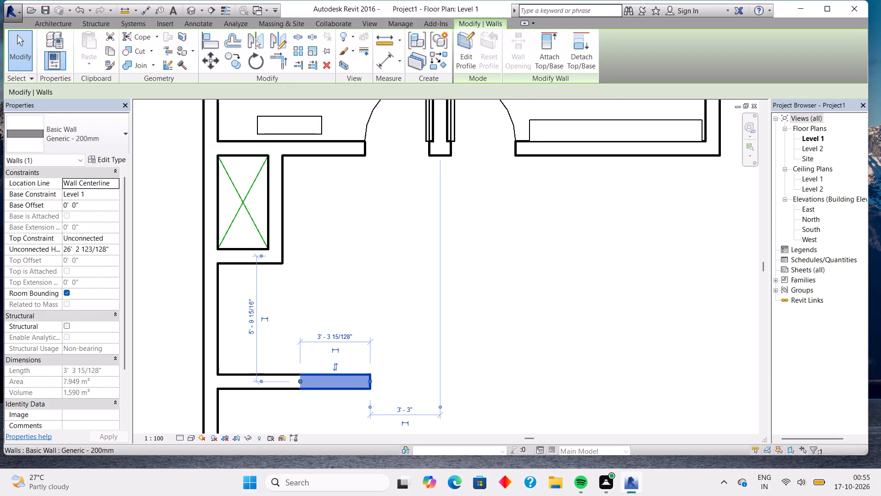
{"action": "left_click", "coordinate": [295, 383]}
{"action": "key", "text": "Escape"}
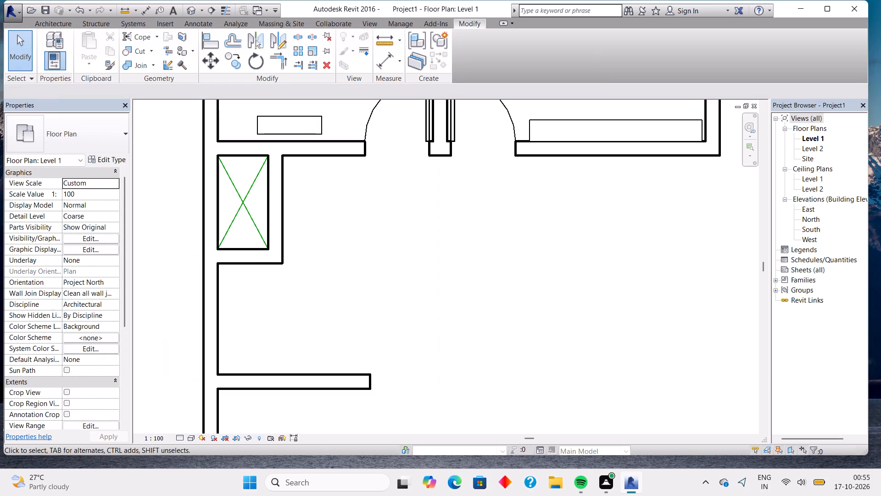
Nudge the joined horizontal wall south of the shaft about 3" south.
{"action": "left_click", "coordinate": [308, 372]}
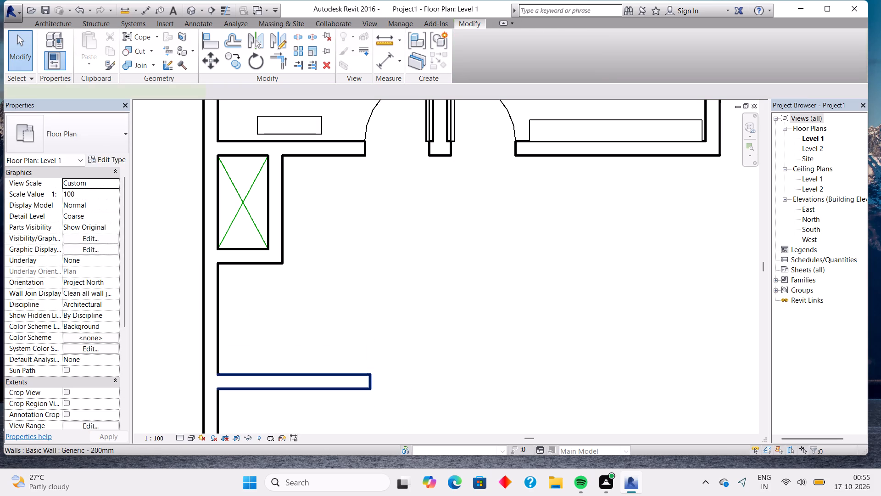
{"action": "key", "text": "Down"}
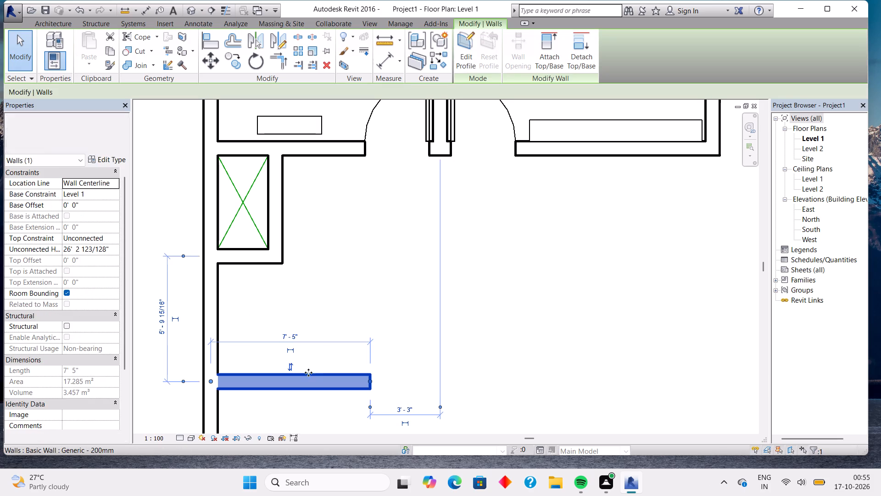
{"action": "key", "text": "Down"}
{"action": "key", "text": "Down"}
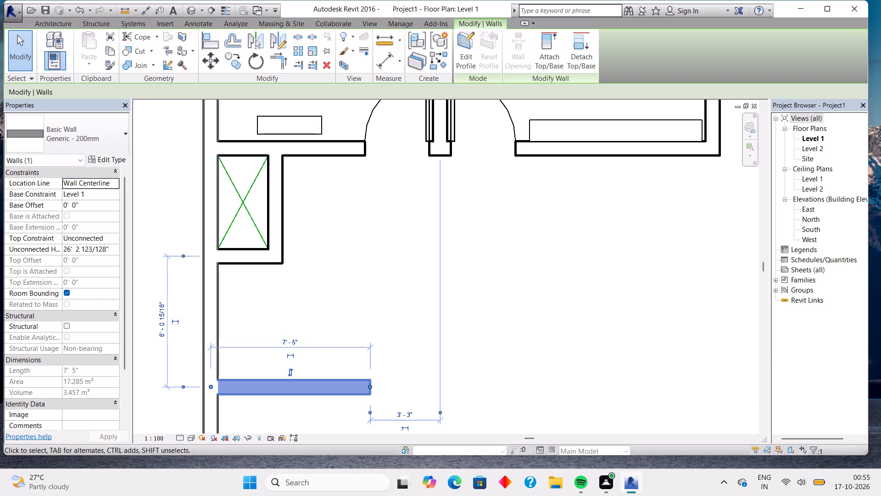
{"action": "key", "text": "Escape"}
Measure the clear distance from the northwest room's south wall to the moved horizontal wall.
{"action": "left_click", "coordinate": [390, 62]}
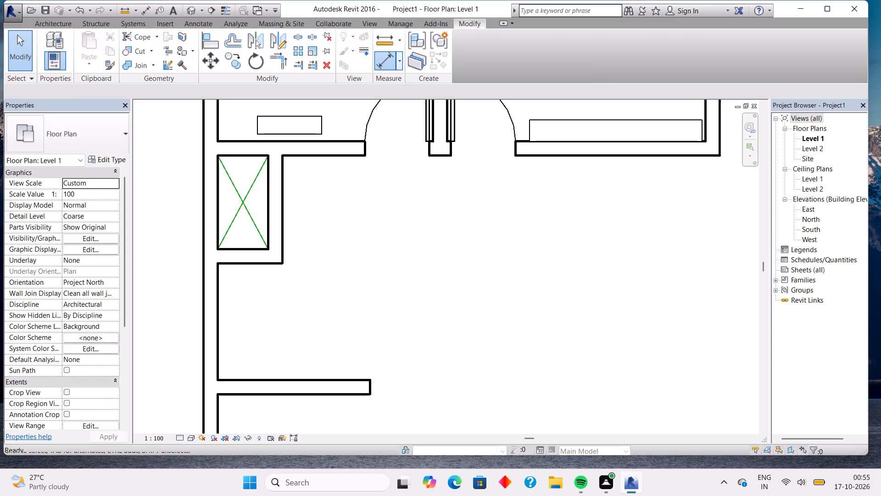
{"action": "left_click", "coordinate": [313, 156]}
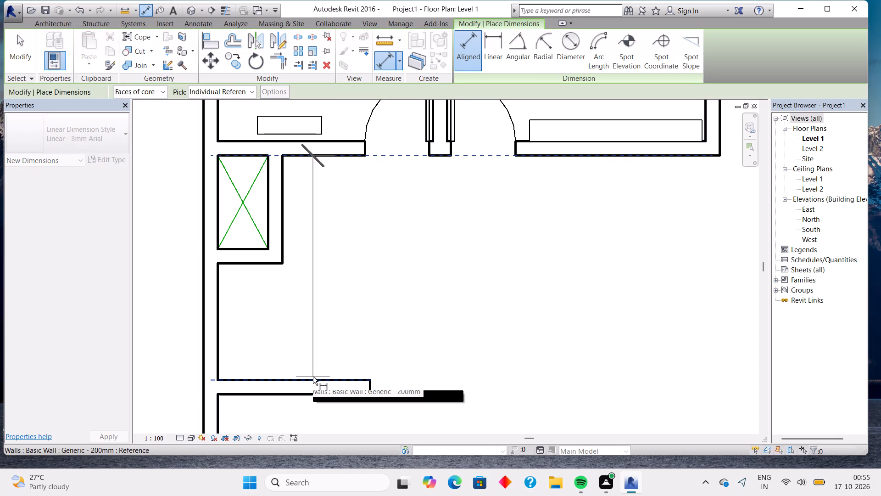
{"action": "scroll", "coordinate": [313, 377], "scroll_direction": "up", "scroll_amount": 2}
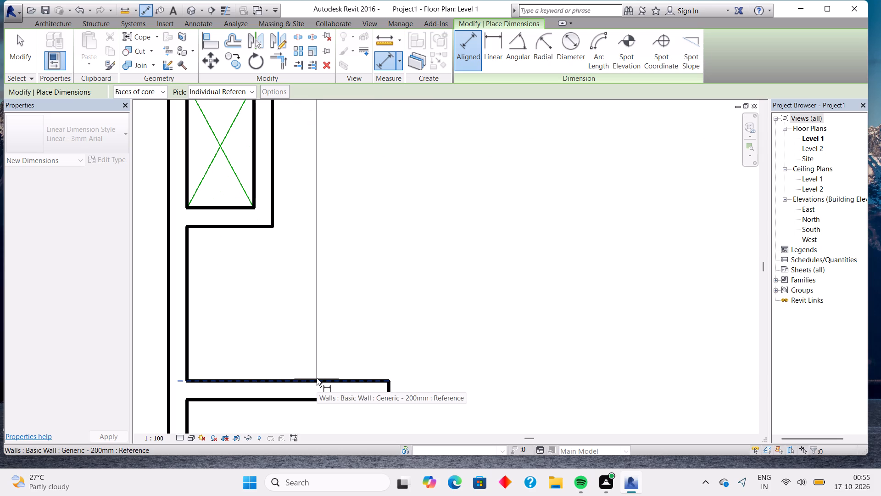
{"action": "left_click", "coordinate": [318, 379]}
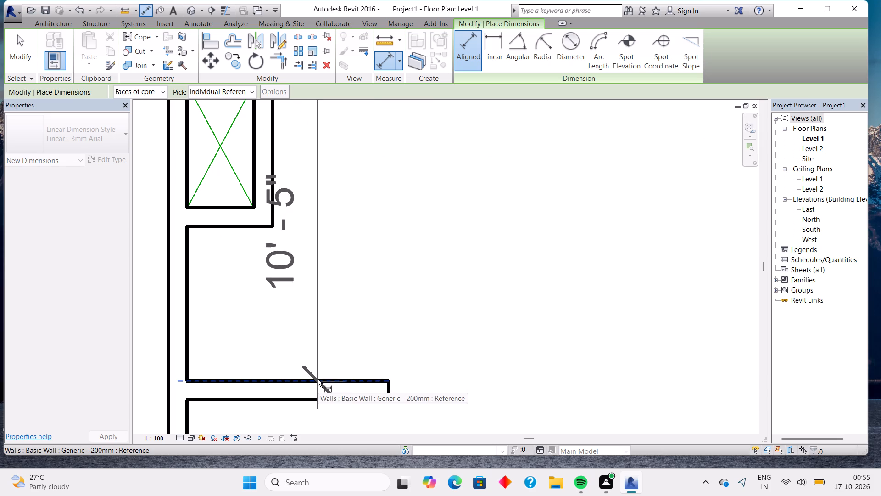
{"action": "key", "text": "Escape"}
{"action": "key", "text": "Escape"}
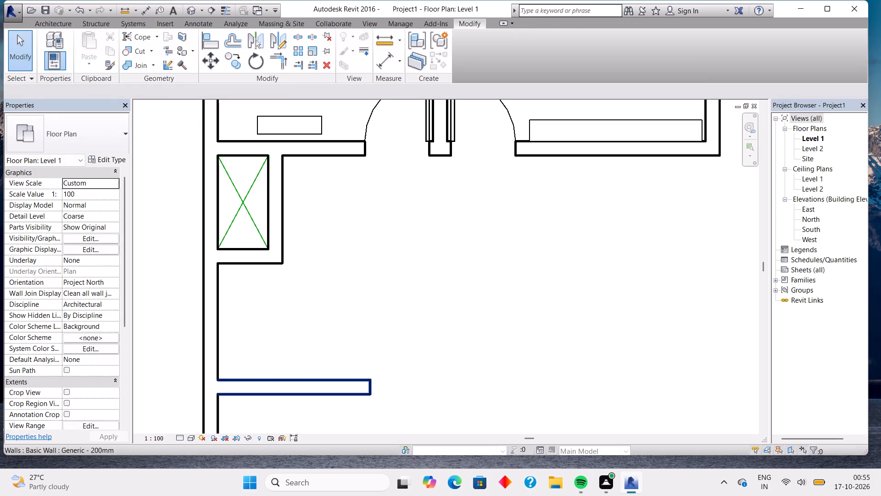
Nudge the horizontal wall south of the shaft about 1" farther south.
{"action": "left_click", "coordinate": [318, 379]}
{"action": "key", "text": "Down"}
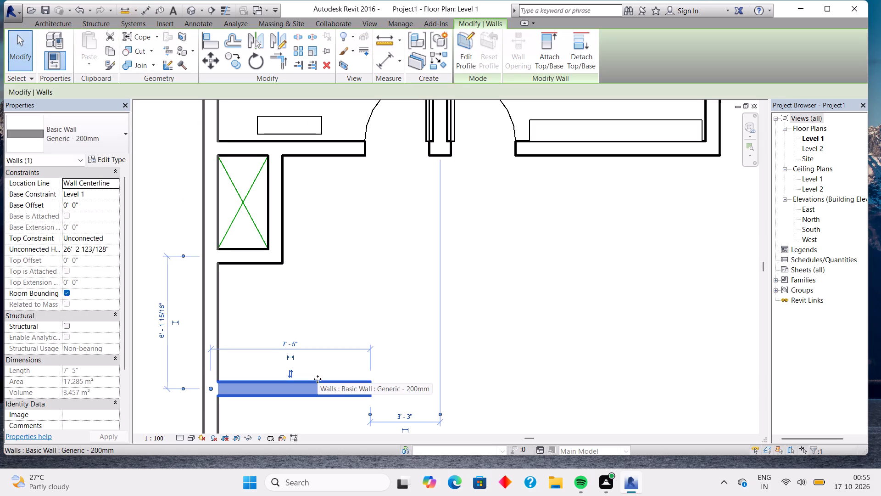
{"action": "key", "text": "grave"}
{"action": "key", "text": "Escape"}
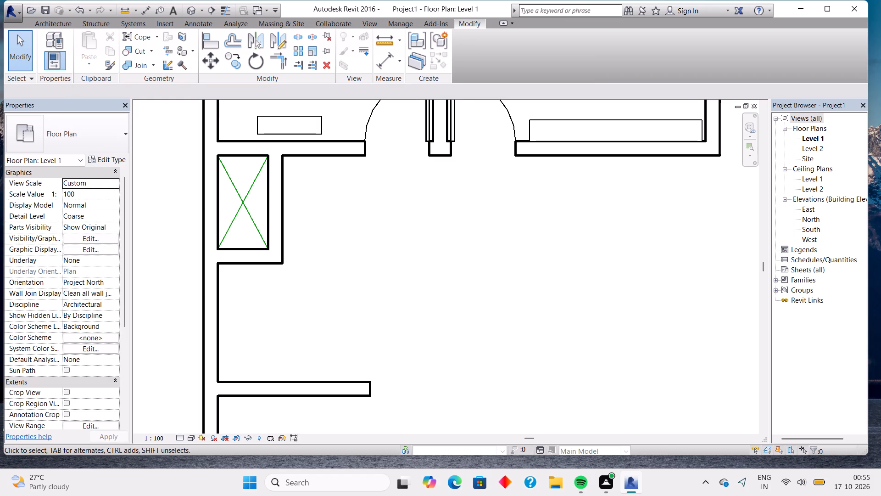
Recheck the clear distance between the northwest room's south wall and the horizontal wall south of the shaft.
{"action": "left_click", "coordinate": [378, 59]}
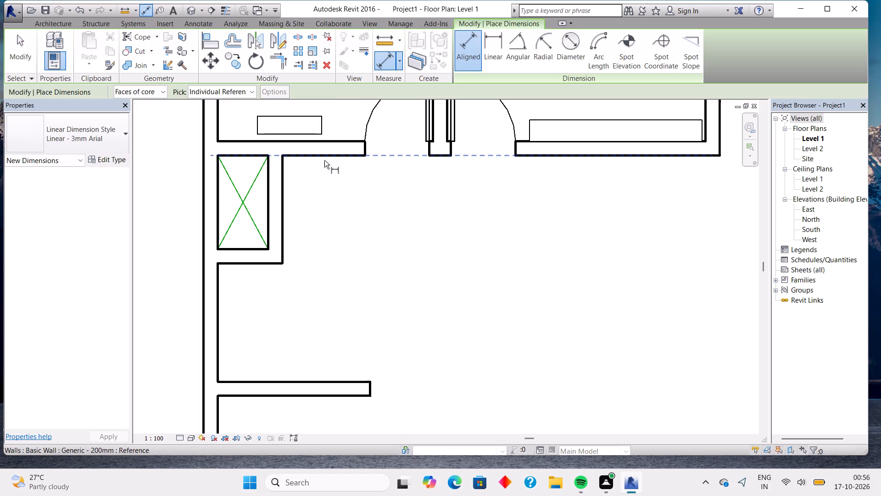
{"action": "left_click", "coordinate": [327, 155]}
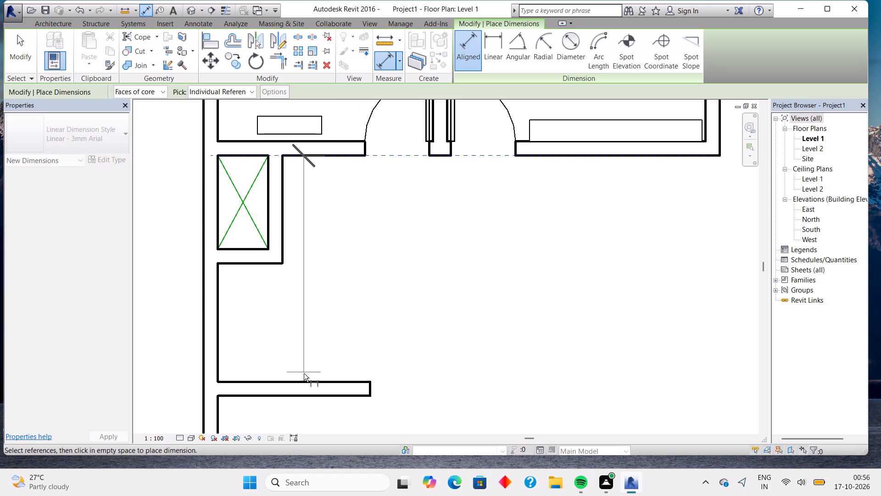
{"action": "left_click", "coordinate": [304, 383]}
{"action": "key", "text": "Escape"}
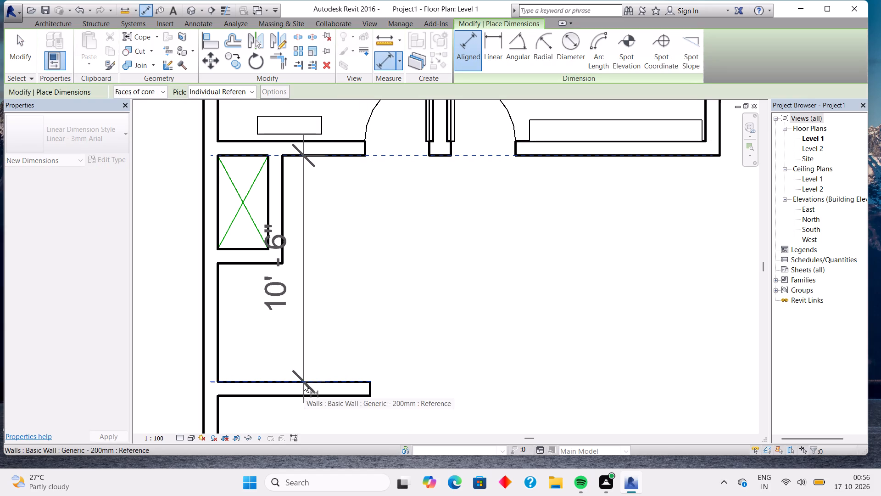
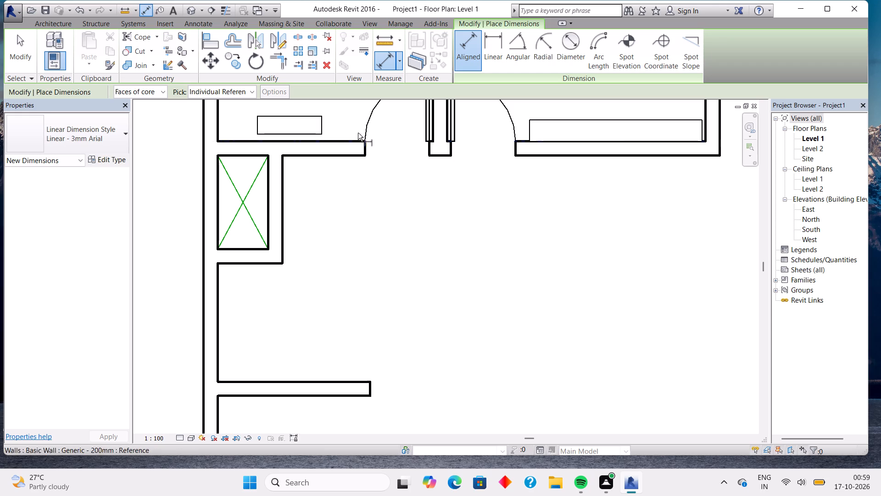
Measure the clear distance from the northwest room's south wall to the horizontal wall south of the shaft.
{"action": "left_click", "coordinate": [332, 158]}
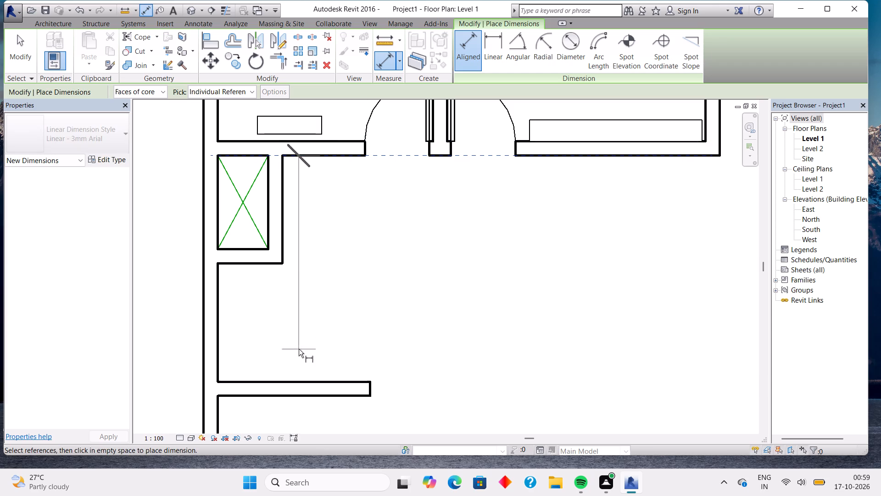
{"action": "left_click", "coordinate": [315, 379]}
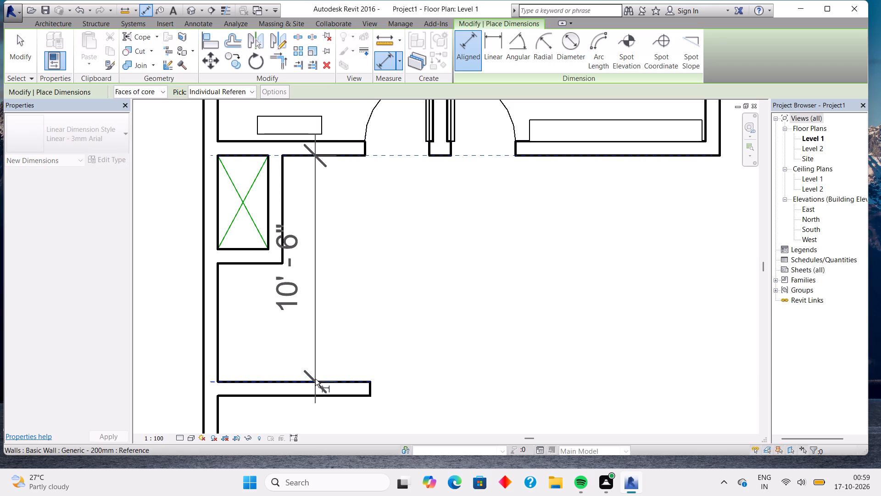
{"action": "key", "text": "Escape"}
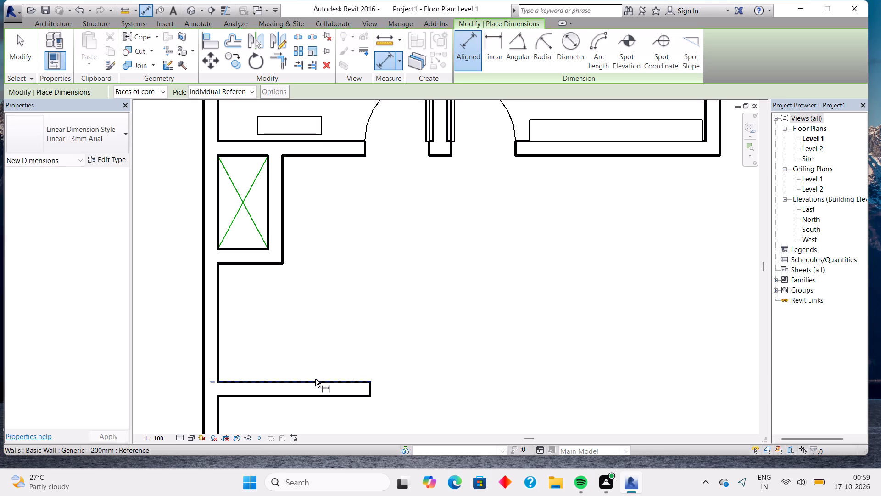
Measure the horizontal wall south of the shaft from the west exterior wall's inner face to its free end.
{"action": "left_click", "coordinate": [216, 349]}
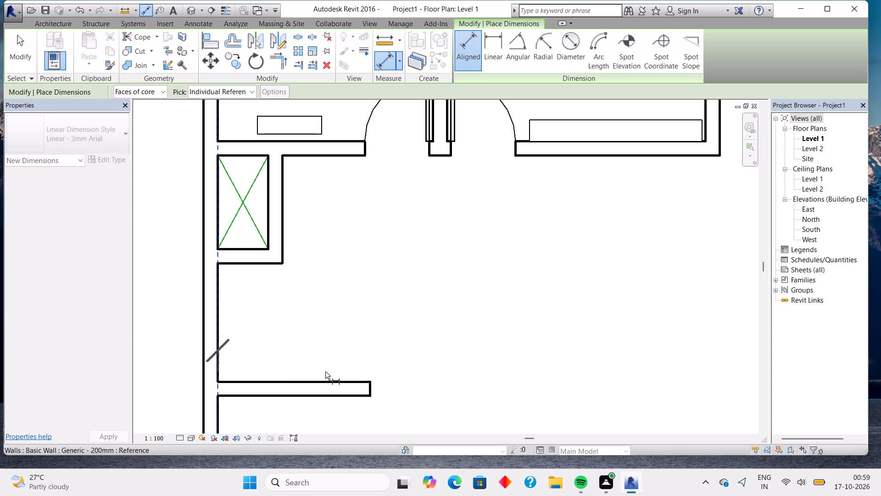
{"action": "left_click", "coordinate": [368, 377]}
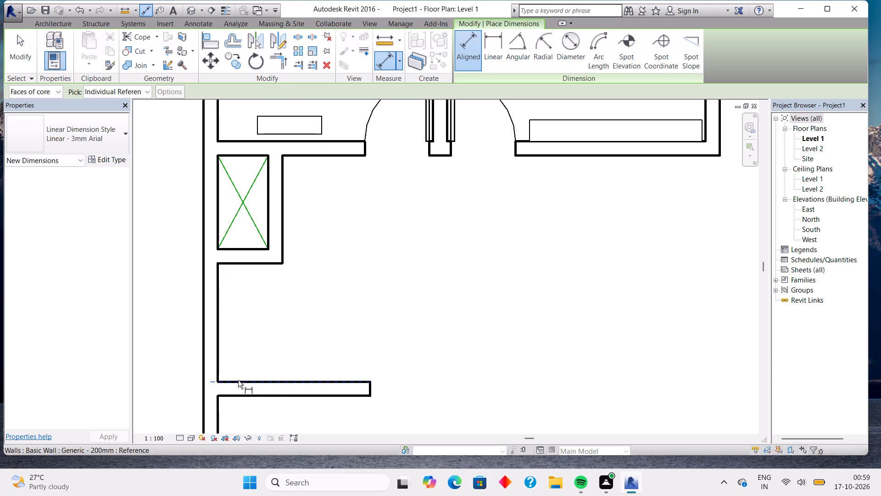
{"action": "left_click", "coordinate": [220, 376]}
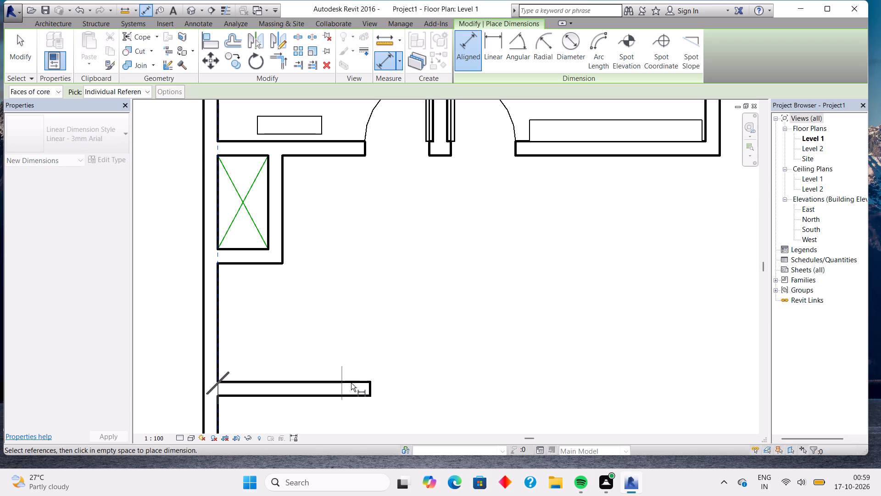
{"action": "left_click", "coordinate": [369, 379]}
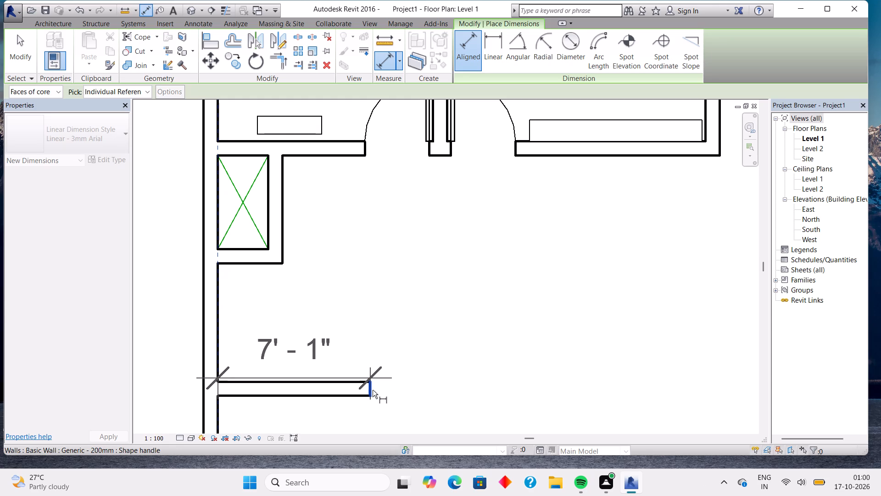
{"action": "left_click_drag", "start_coordinate": [371, 389], "coordinate": [429, 384]}
{"action": "key", "text": "Escape"}
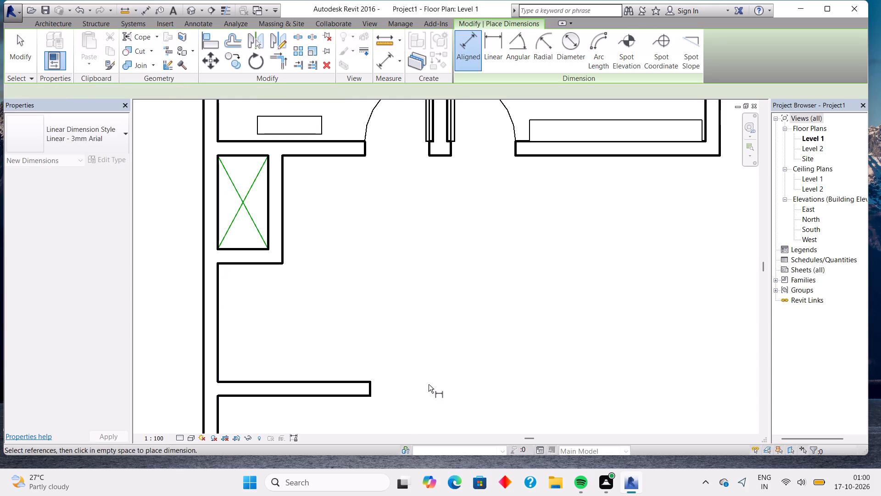
{"action": "key", "text": "Escape"}
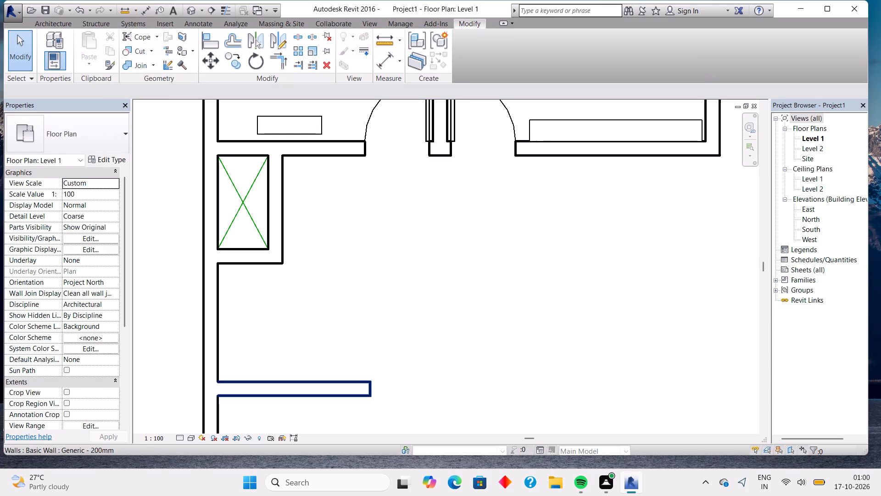
Lengthen the horizontal wall south of the shaft eastward in small nudges until it is 10'-8" long.
{"action": "left_click", "coordinate": [372, 391]}
{"action": "key", "text": "Right"}
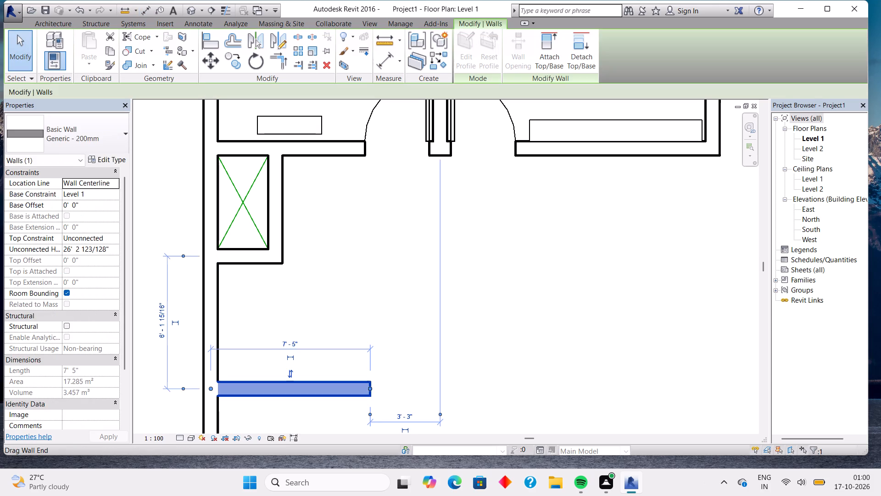
{"action": "key", "text": "Right"}
{"action": "key", "text": "Right"}
{"action": "key", "text": "Right"}
{"action": "key", "text": "Right"}
{"action": "key", "text": "Right"}
{"action": "key", "text": "Right"}
{"action": "key", "text": "Right"}
{"action": "key", "text": "Right"}
{"action": "key", "text": "Right"}
{"action": "key", "text": "Right"}
{"action": "key", "text": "Right"}
{"action": "key", "text": "Right"}
{"action": "key", "text": "Right"}
{"action": "key", "text": "Right"}
{"action": "key", "text": "Right"}
{"action": "key", "text": "Right"}
{"action": "key", "text": "Right"}
{"action": "key", "text": "Right"}
{"action": "key", "text": "Right"}
{"action": "key", "text": "Right"}
{"action": "key", "text": "Right"}
{"action": "key", "text": "Right"}
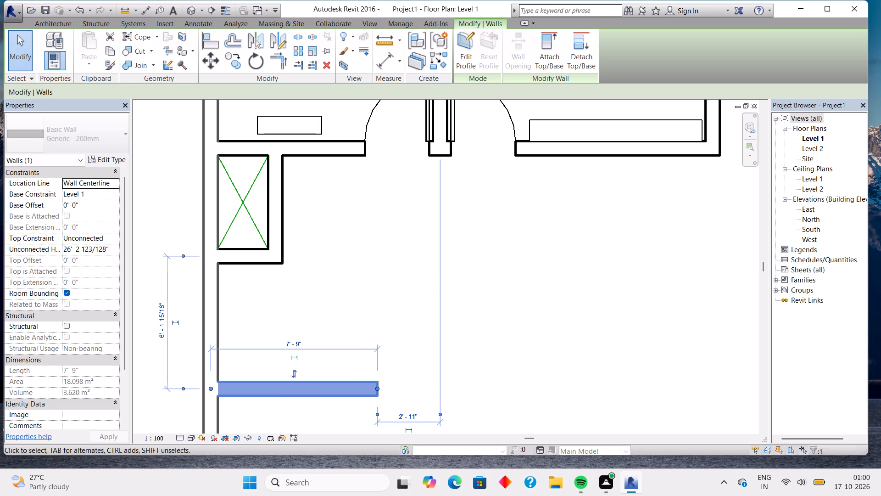
{"action": "key", "text": "Right"}
{"action": "key", "text": "Right"}
{"action": "key", "text": "Right"}
{"action": "key", "text": "Right"}
{"action": "key", "text": "Right"}
{"action": "key", "text": "Right"}
{"action": "key", "text": "Right"}
{"action": "key", "text": "Right"}
{"action": "key", "text": "Right"}
{"action": "key", "text": "Right"}
{"action": "key", "text": "Right"}
{"action": "key", "text": "Right"}
{"action": "key", "text": "Right"}
{"action": "key", "text": "Right"}
{"action": "key", "text": "Right"}
{"action": "key", "text": "Right"}
{"action": "key", "text": "Right"}
{"action": "key", "text": "Right"}
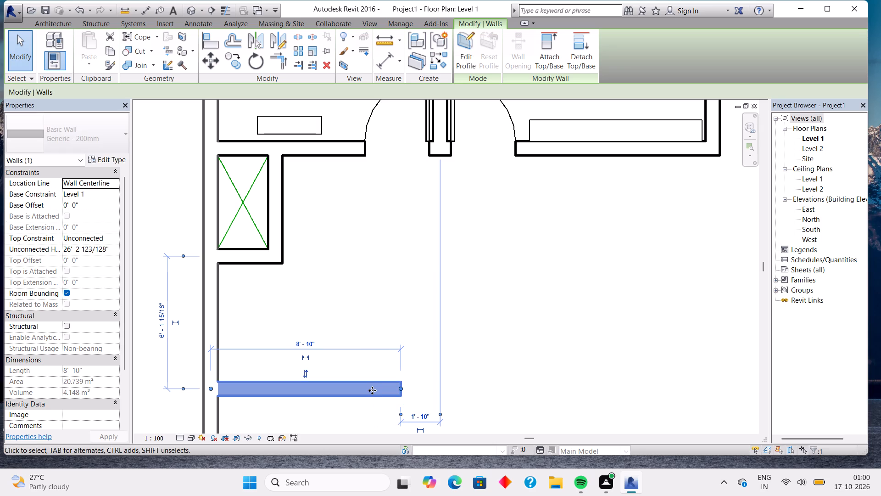
{"action": "key", "text": "Right"}
{"action": "key", "text": "Right"}
{"action": "key", "text": "Right"}
{"action": "key", "text": "Right"}
{"action": "key", "text": "Right"}
{"action": "key", "text": "Right"}
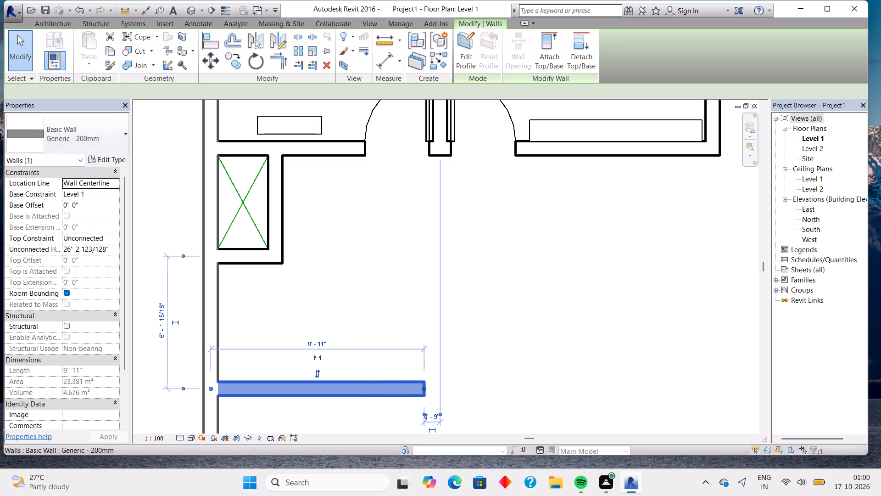
{"action": "key", "text": "Right"}
{"action": "key", "text": "Right"}
{"action": "key", "text": "Right"}
{"action": "key", "text": "Right"}
{"action": "key", "text": "Right"}
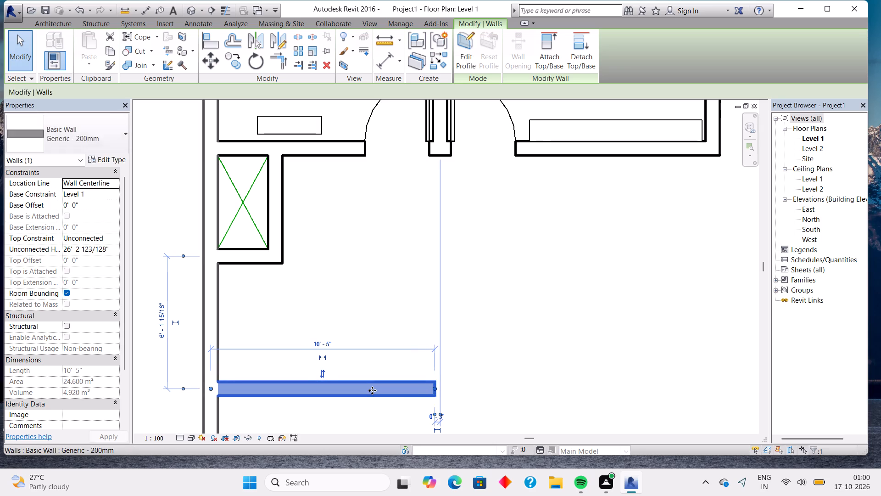
{"action": "key", "text": "Right"}
{"action": "key", "text": "Right"}
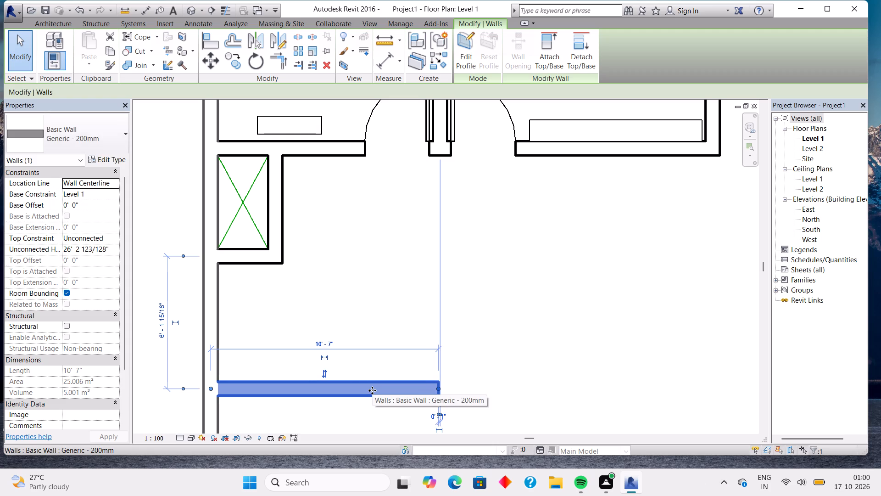
{"action": "key", "text": "Right"}
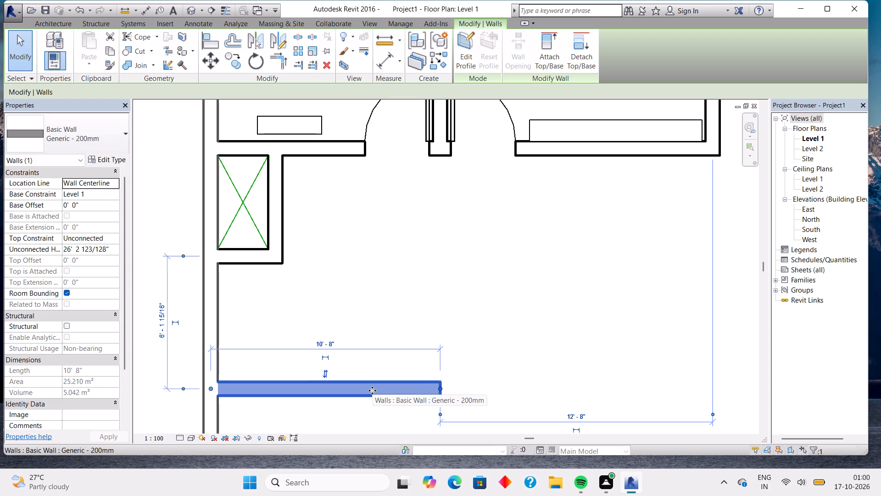
{"action": "key", "text": "Escape"}
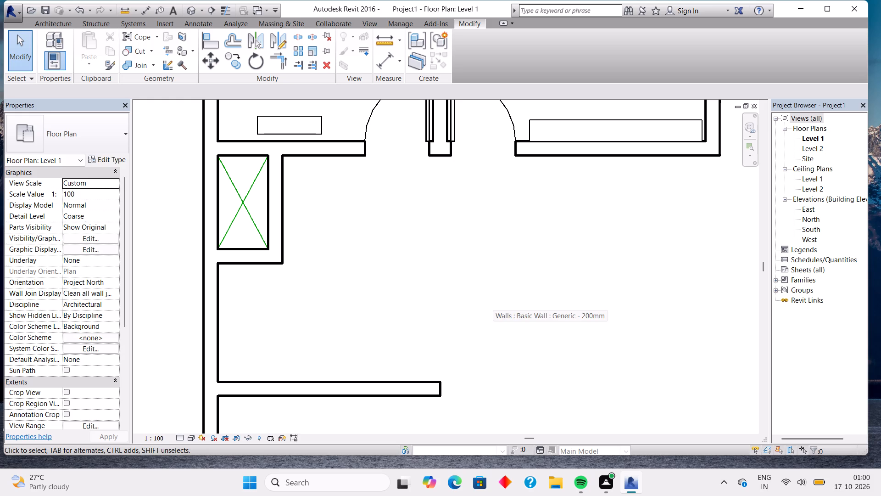
Nudge the shaft's east wall about 1" farther east.
{"action": "left_click", "coordinate": [279, 198]}
{"action": "key", "text": "Right"}
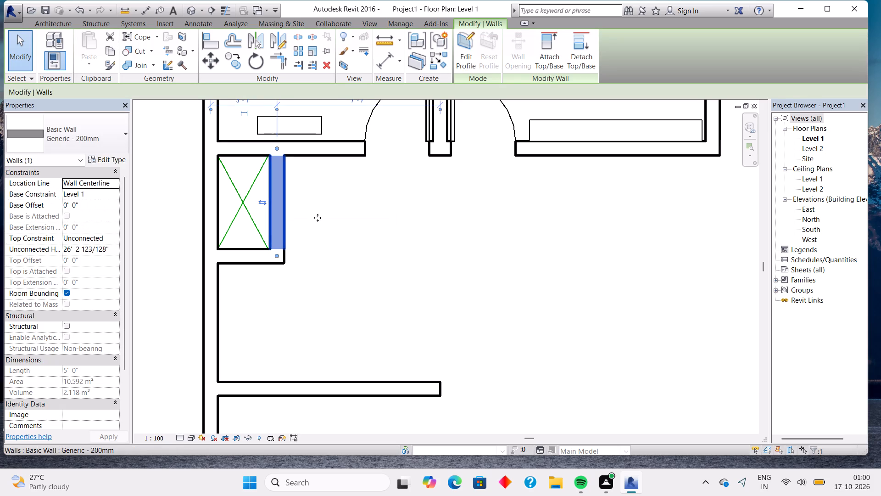
{"action": "left_click", "coordinate": [430, 235]}
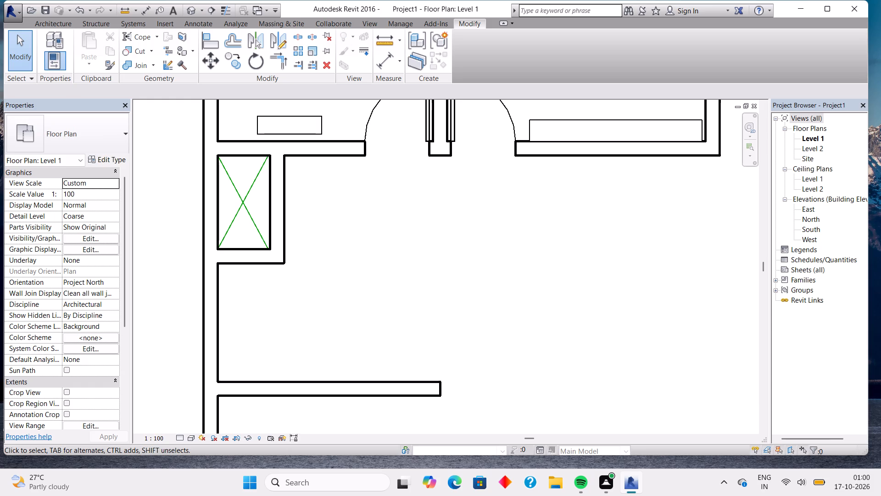
Draw a Generic - 200mm wall about 11'-2" south from the middle bedroom's southeast corner, ending level with the horizontal wall south of the shaft.
{"action": "middle_click_drag", "start_coordinate": [616, 250], "coordinate": [537, 240]}
{"action": "scroll", "coordinate": [535, 239], "scroll_direction": "down", "scroll_amount": 6}
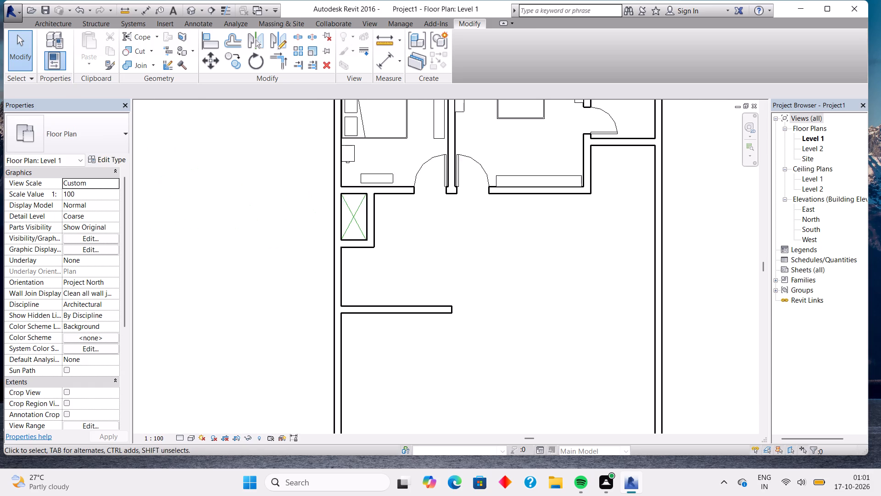
{"action": "middle_click_drag", "start_coordinate": [565, 252], "coordinate": [454, 281]}
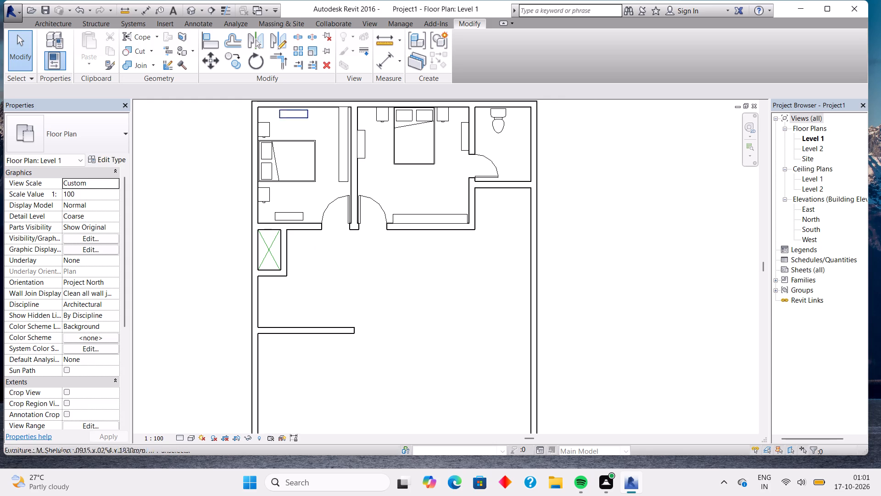
{"action": "left_click", "coordinate": [60, 26]}
{"action": "left_click", "coordinate": [56, 43]}
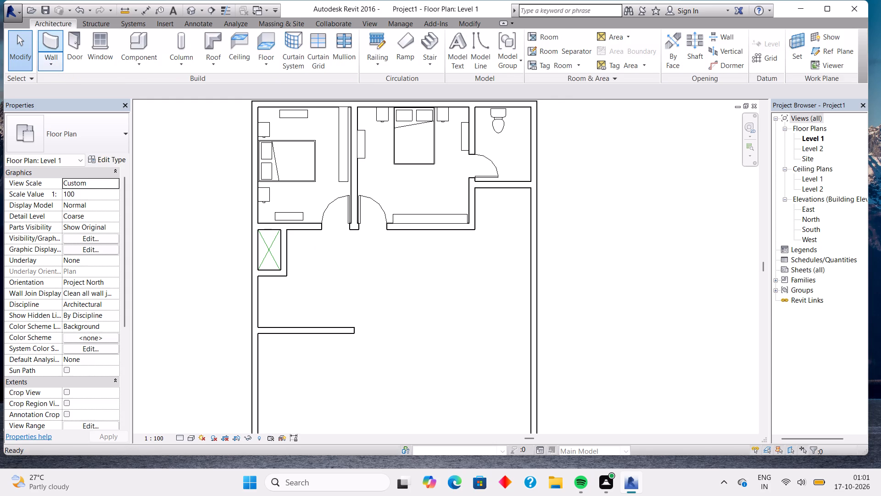
{"action": "left_click", "coordinate": [469, 230]}
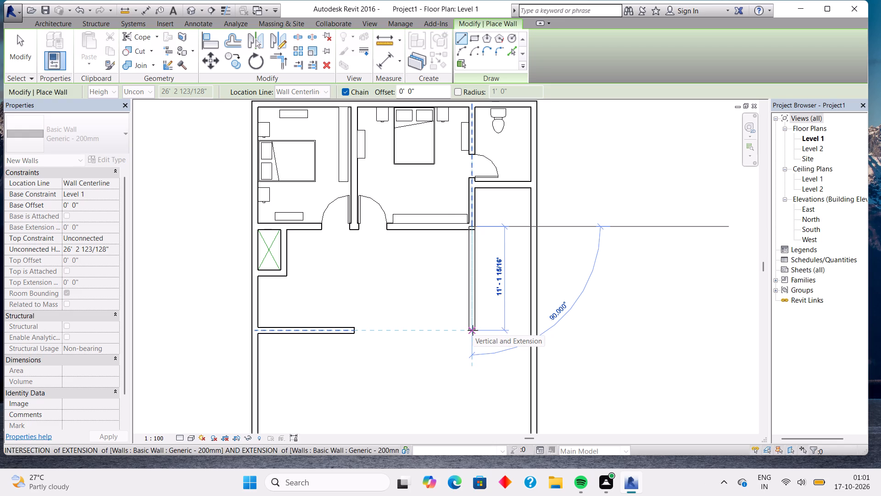
{"action": "left_click", "coordinate": [473, 330]}
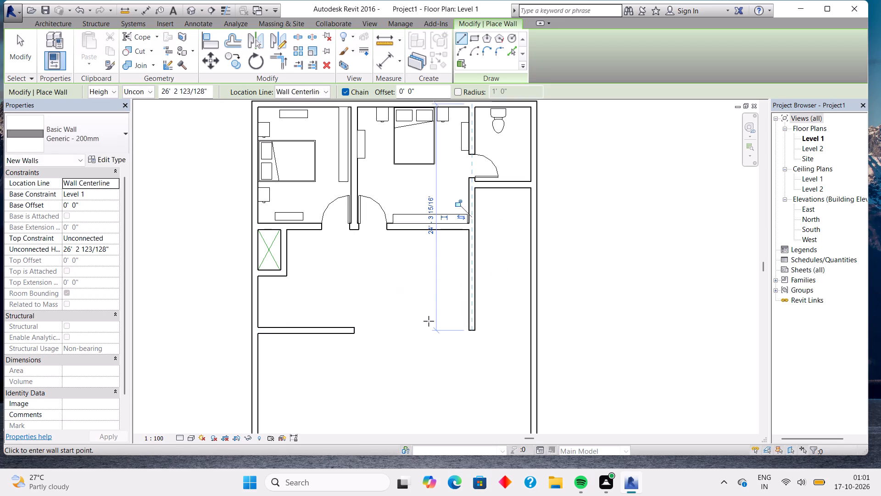
{"action": "key", "text": "Escape"}
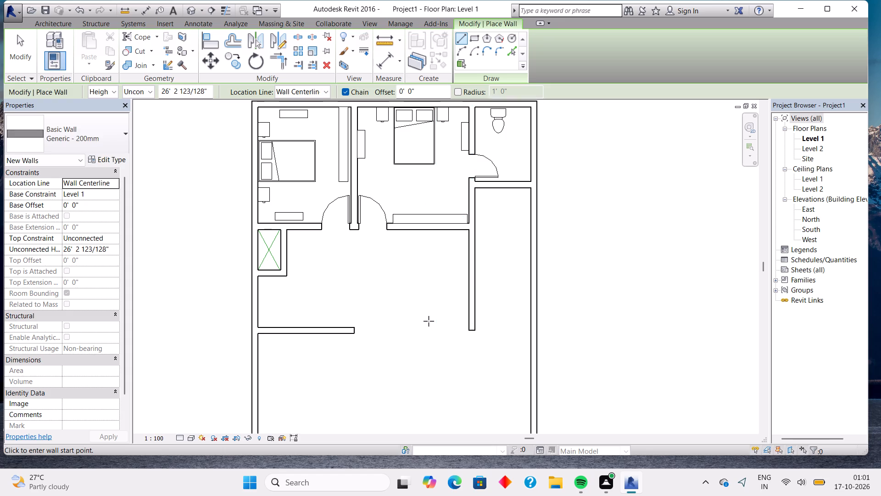
Draw a wall about 7' west from the new vertical wall's south end, aligned with the horizontal wall and leaving an opening between them.
{"action": "scroll", "coordinate": [429, 321], "scroll_direction": "up", "scroll_amount": 4}
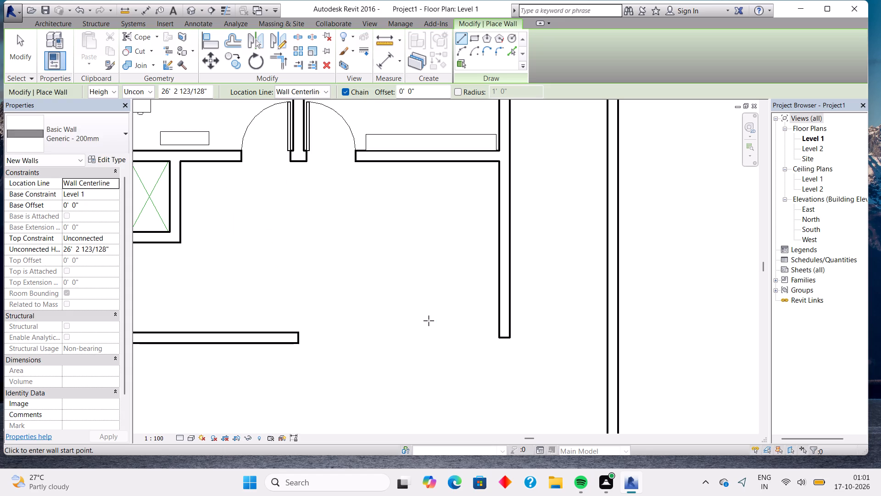
{"action": "left_click", "coordinate": [507, 328]}
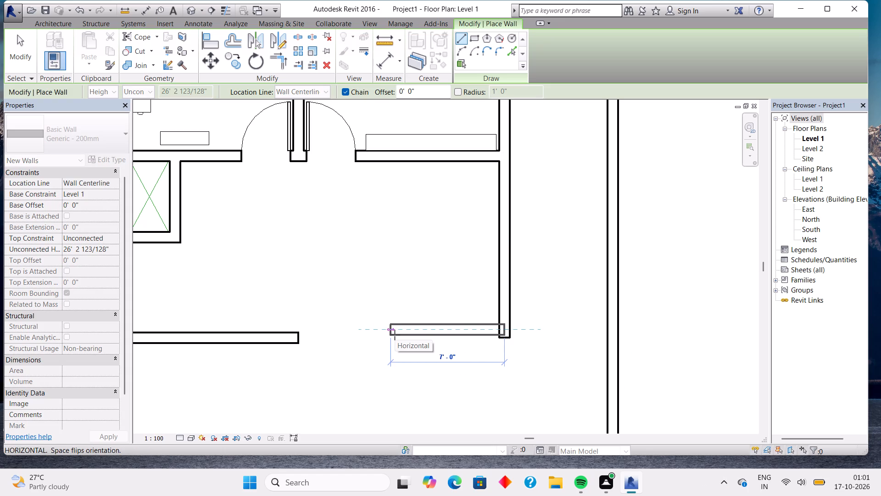
{"action": "key", "text": "Escape"}
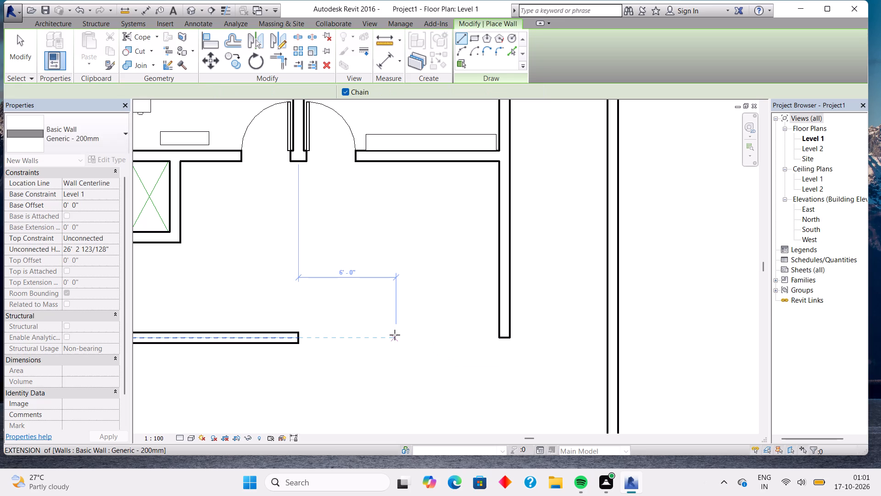
{"action": "left_click", "coordinate": [507, 337]}
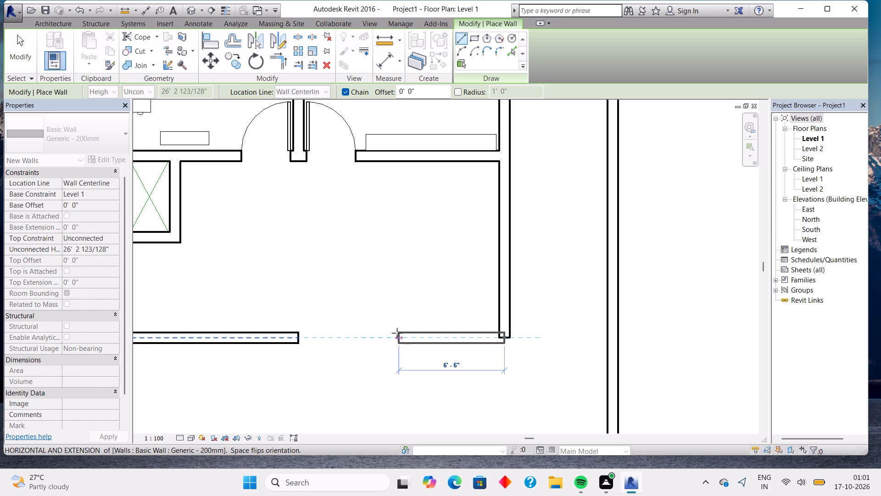
{"action": "left_click", "coordinate": [393, 334]}
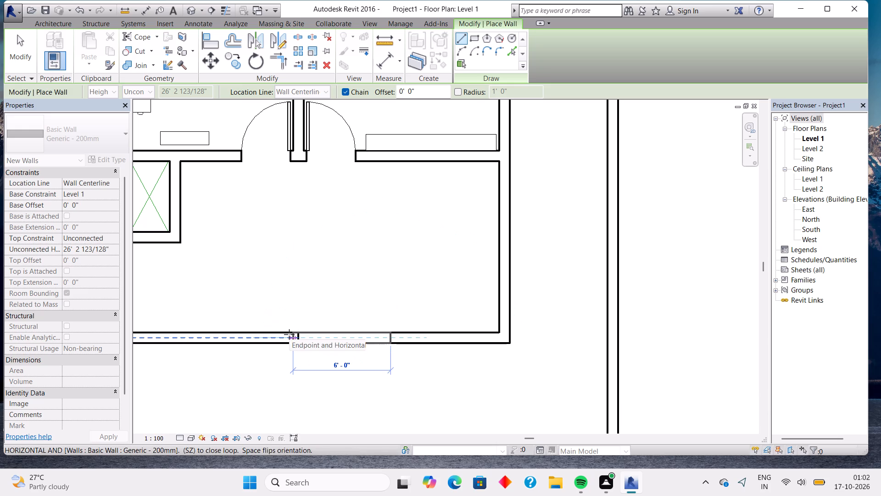
{"action": "key", "text": "Escape"}
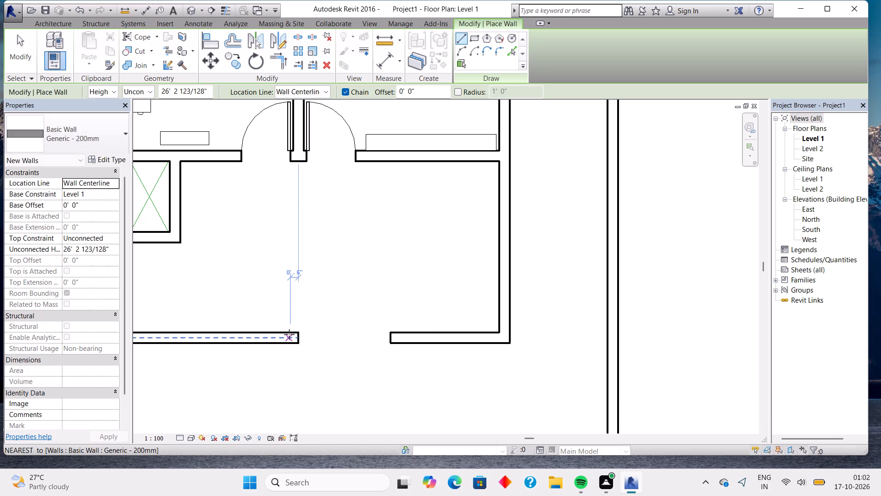
Draw a Generic - 200mm wall about 6'-4" long from the middle bedroom's southeast corner east to the outer wall.
{"action": "scroll", "coordinate": [418, 253], "scroll_direction": "down", "scroll_amount": 2}
{"action": "scroll", "coordinate": [418, 253], "scroll_direction": "up", "scroll_amount": 1}
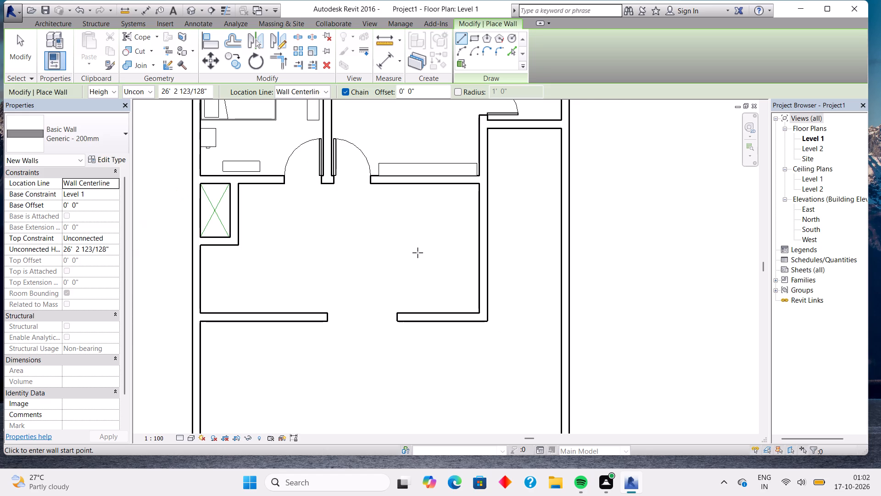
{"action": "scroll", "coordinate": [418, 253], "scroll_direction": "up", "scroll_amount": 1}
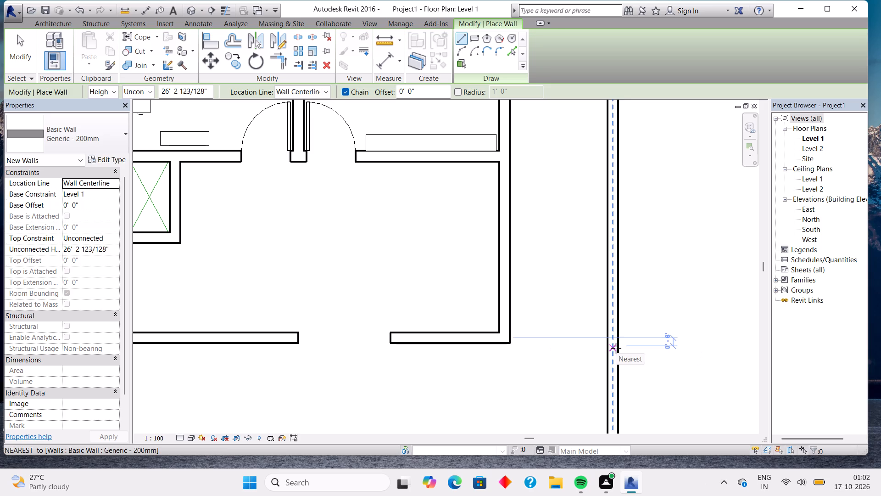
{"action": "middle_click_drag", "start_coordinate": [549, 158], "coordinate": [541, 251]}
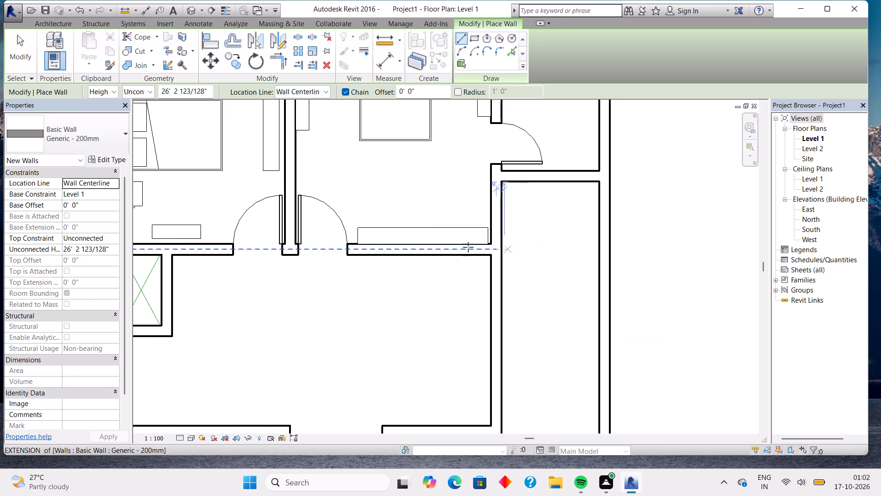
{"action": "left_click", "coordinate": [500, 247]}
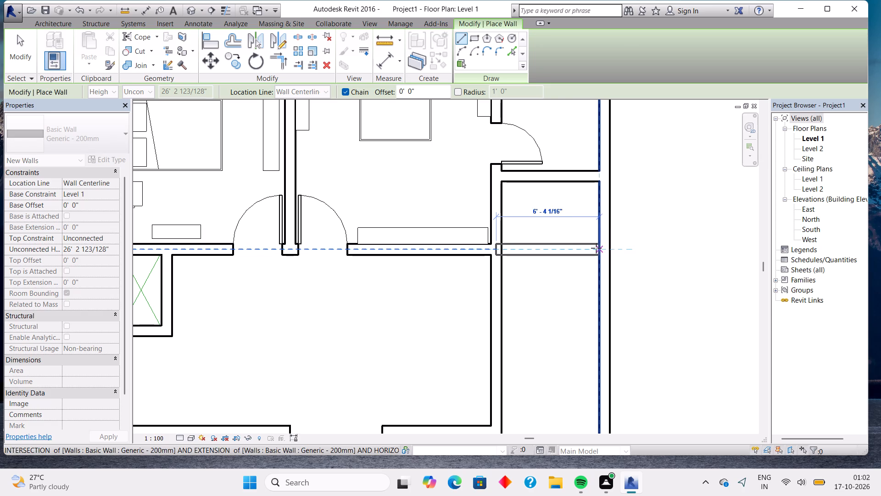
{"action": "left_click", "coordinate": [596, 248]}
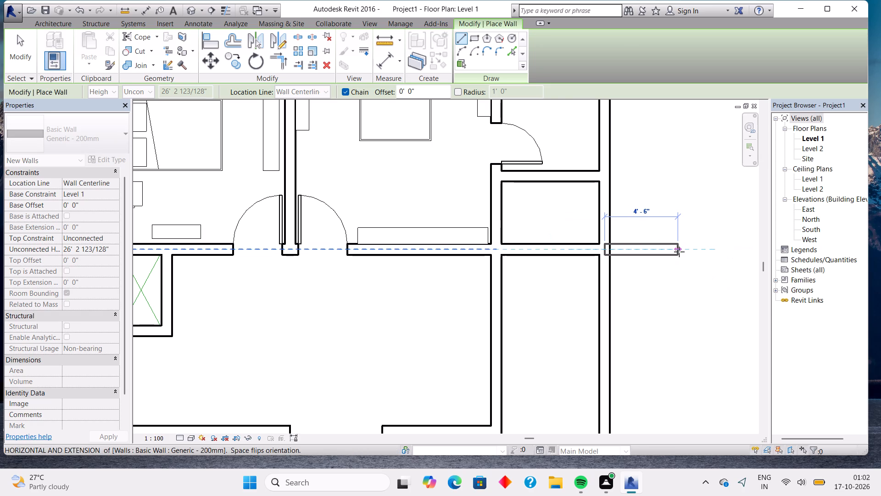
{"action": "key", "text": "Escape"}
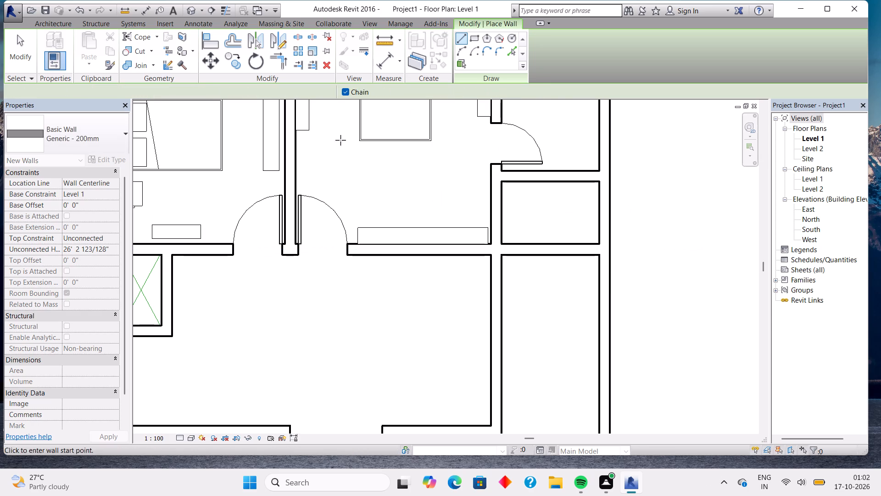
Draw crossed diagonal model lines corner to corner in the small enclosed space south of the bathroom, joined along its east edge.
{"action": "left_click", "coordinate": [51, 28]}
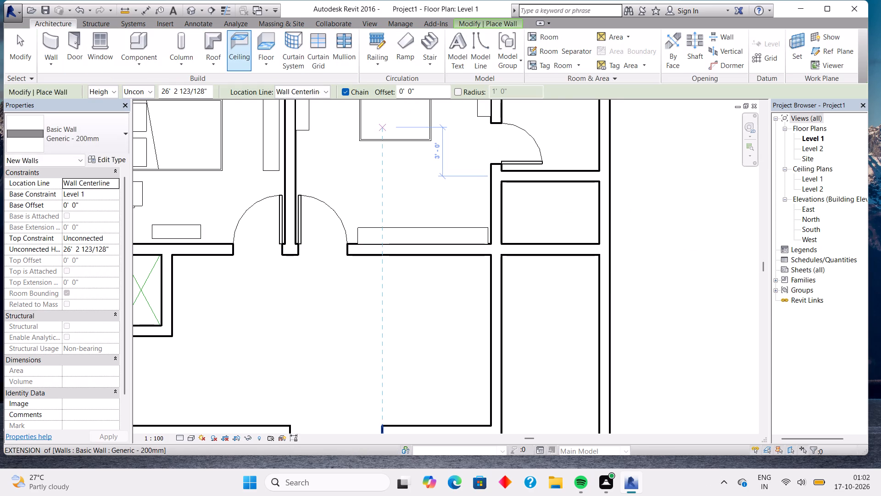
{"action": "left_click", "coordinate": [472, 45]}
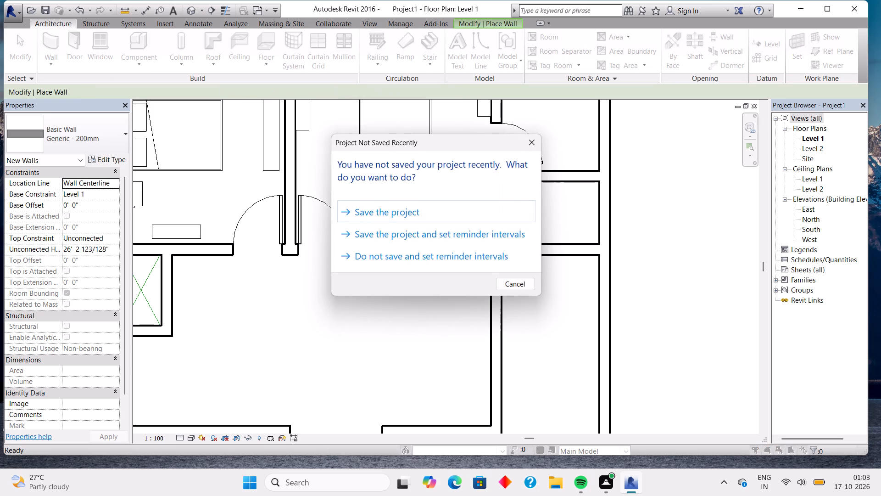
{"action": "left_click", "coordinate": [531, 147]}
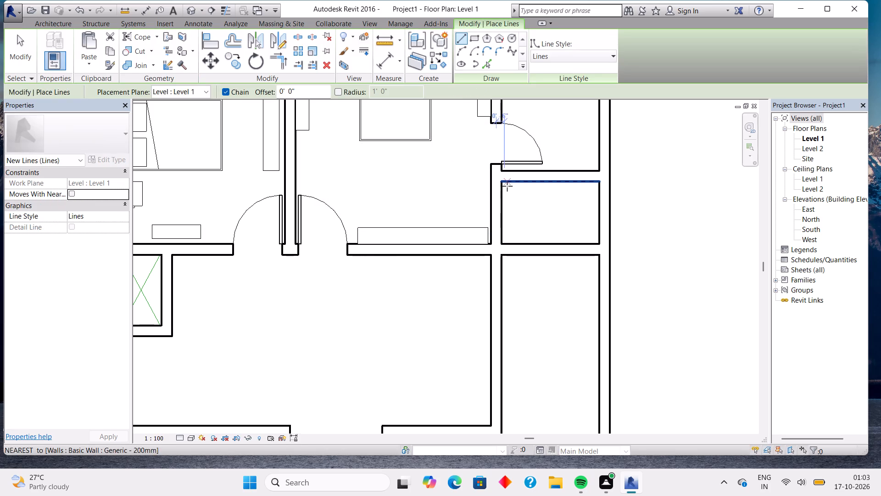
{"action": "left_click", "coordinate": [505, 184]}
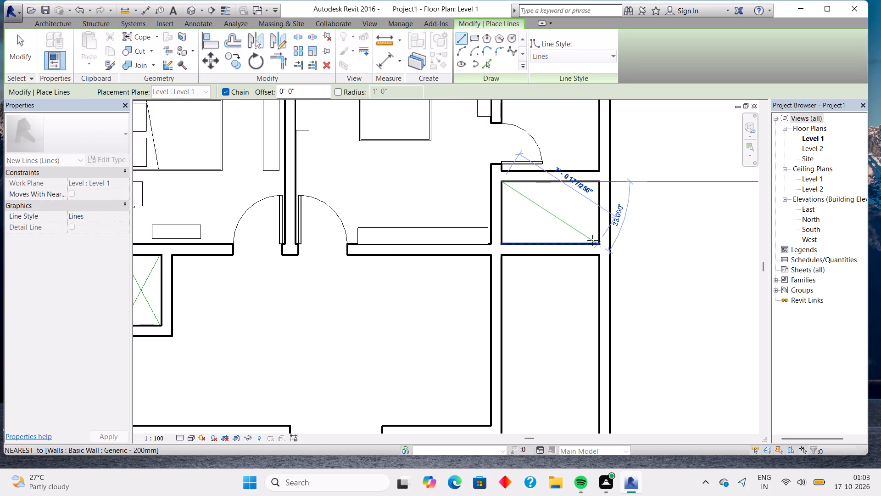
{"action": "left_click", "coordinate": [595, 242]}
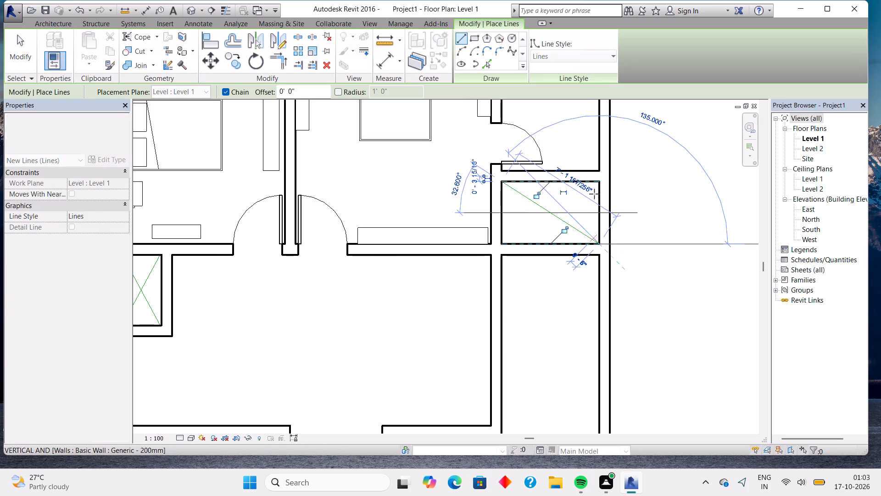
{"action": "left_click", "coordinate": [597, 183]}
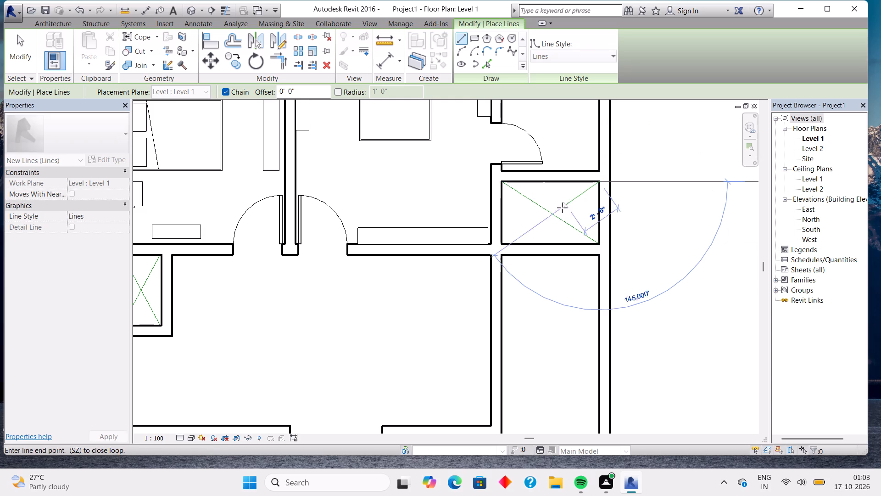
{"action": "left_click", "coordinate": [504, 242]}
{"action": "key", "text": "Escape"}
{"action": "key", "text": "Escape"}
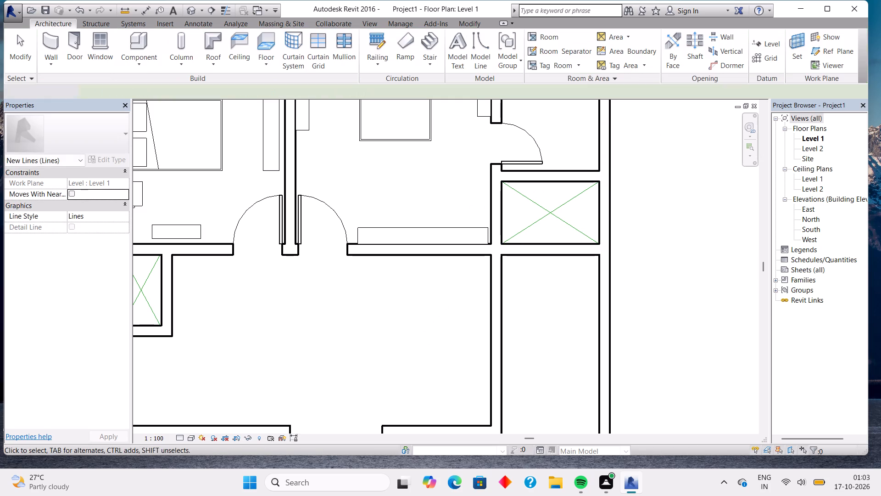
Shorten the wall south of the crossed space from its east end to a length of 3'-6".
{"action": "left_click", "coordinate": [577, 250]}
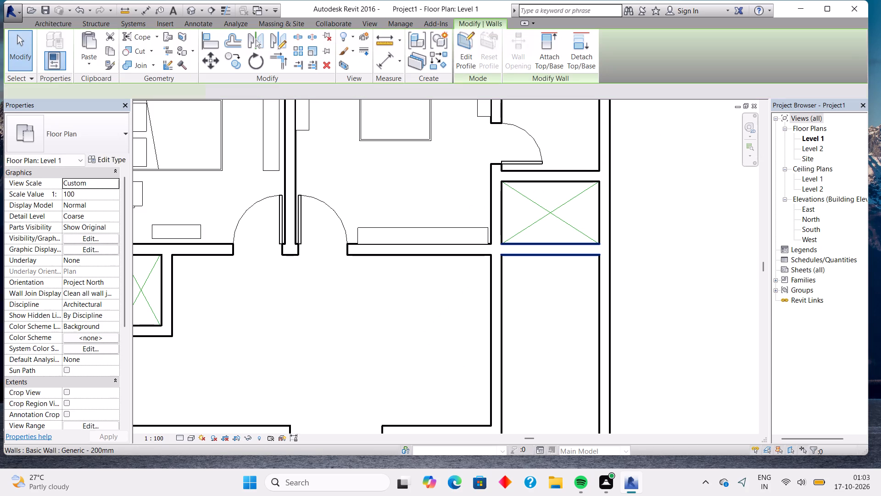
{"action": "left_click_drag", "start_coordinate": [602, 250], "coordinate": [558, 255]}
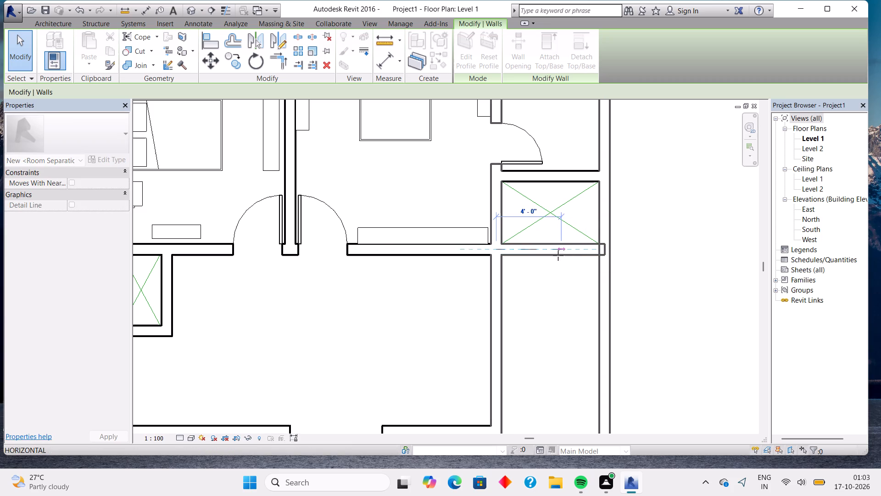
{"action": "left_click_drag", "start_coordinate": [558, 255], "coordinate": [553, 254]}
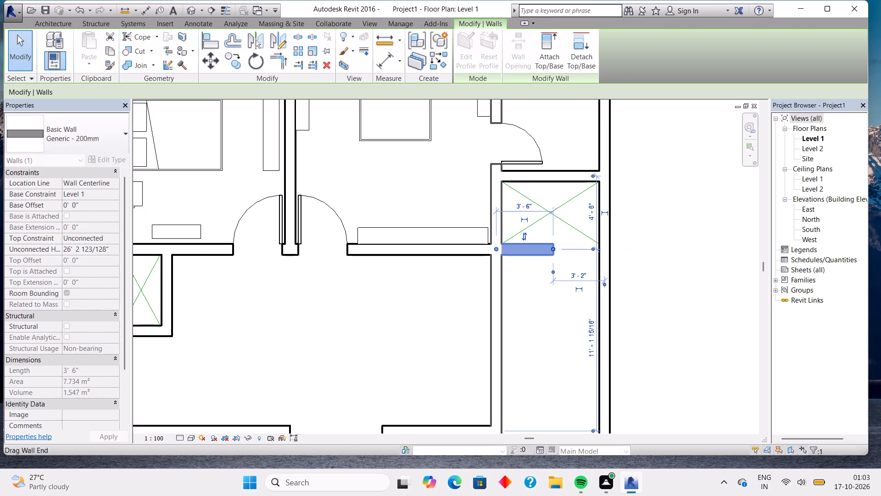
{"action": "key", "text": "Escape"}
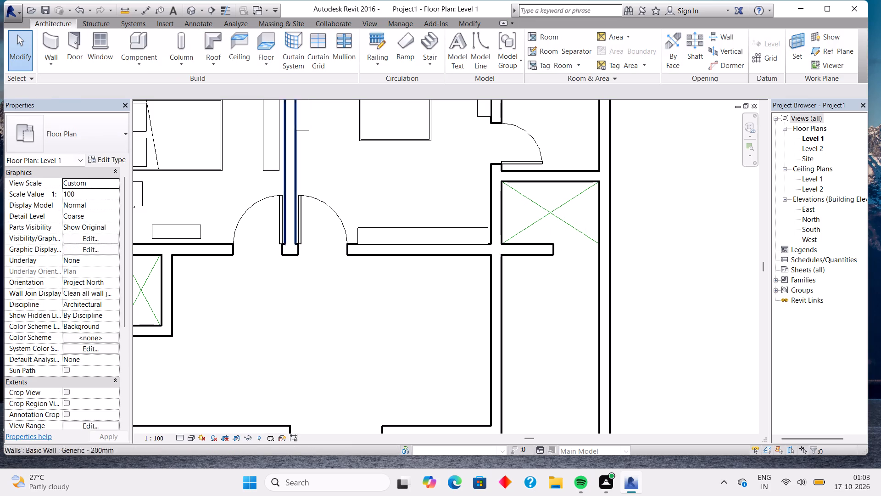
Draw a horizontal model line about 2'-10" long from the shortened wall's end to the east outer wall.
{"action": "left_click", "coordinate": [482, 47]}
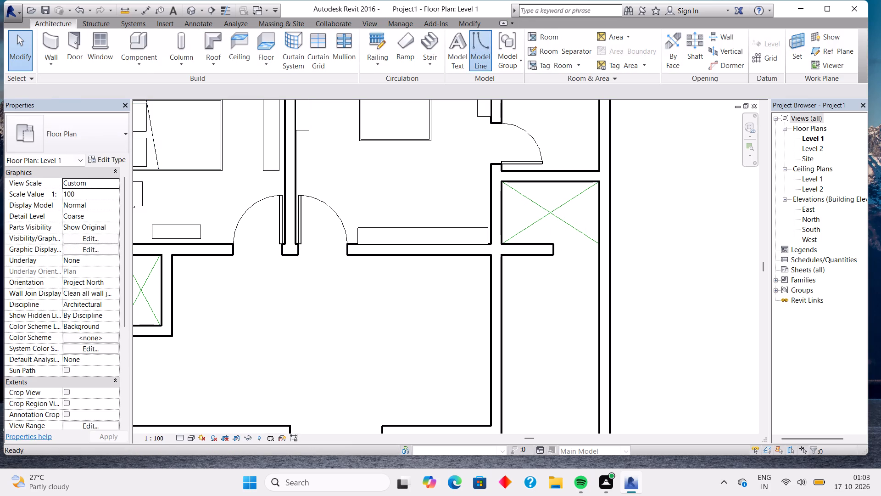
{"action": "left_click", "coordinate": [553, 247]}
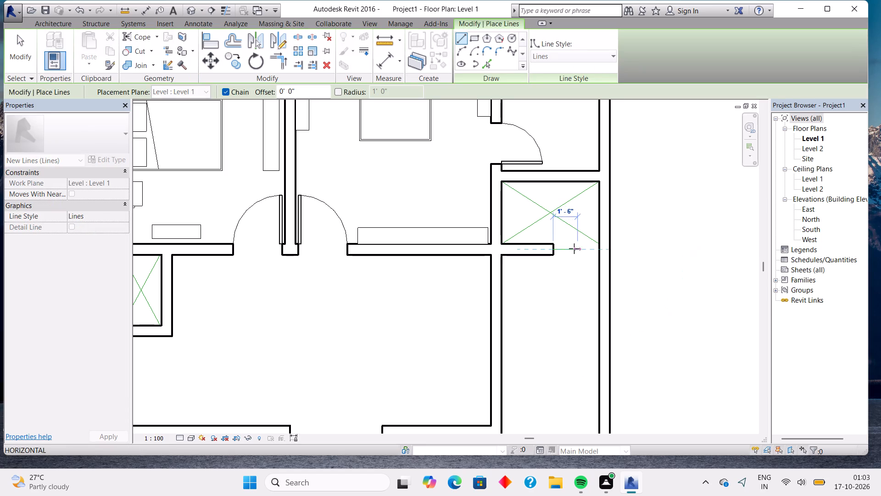
{"action": "left_click", "coordinate": [595, 250]}
{"action": "key", "text": "Escape"}
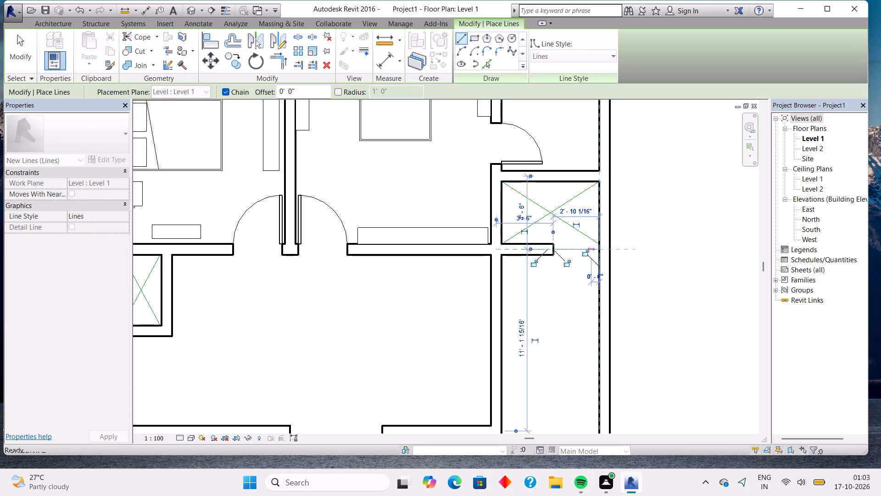
{"action": "key", "text": "Escape"}
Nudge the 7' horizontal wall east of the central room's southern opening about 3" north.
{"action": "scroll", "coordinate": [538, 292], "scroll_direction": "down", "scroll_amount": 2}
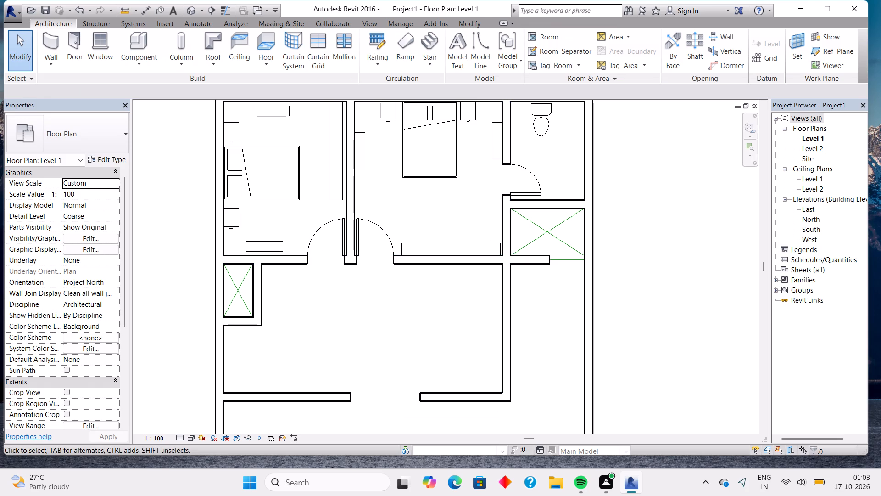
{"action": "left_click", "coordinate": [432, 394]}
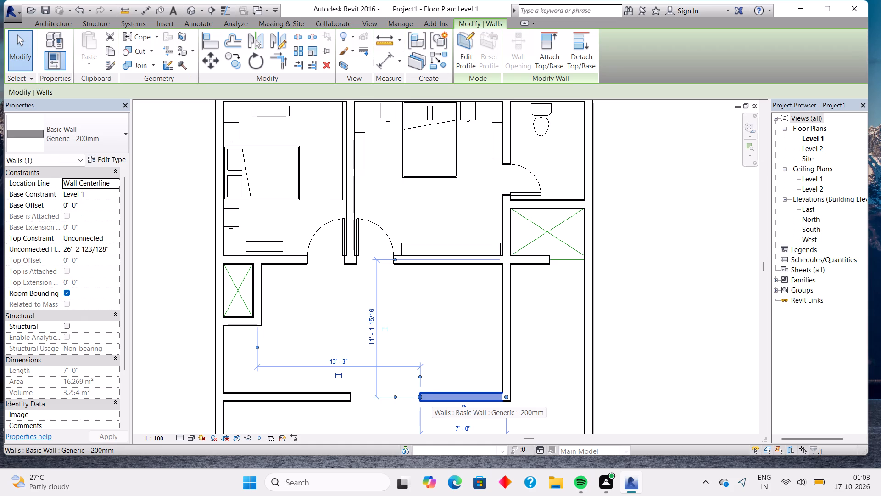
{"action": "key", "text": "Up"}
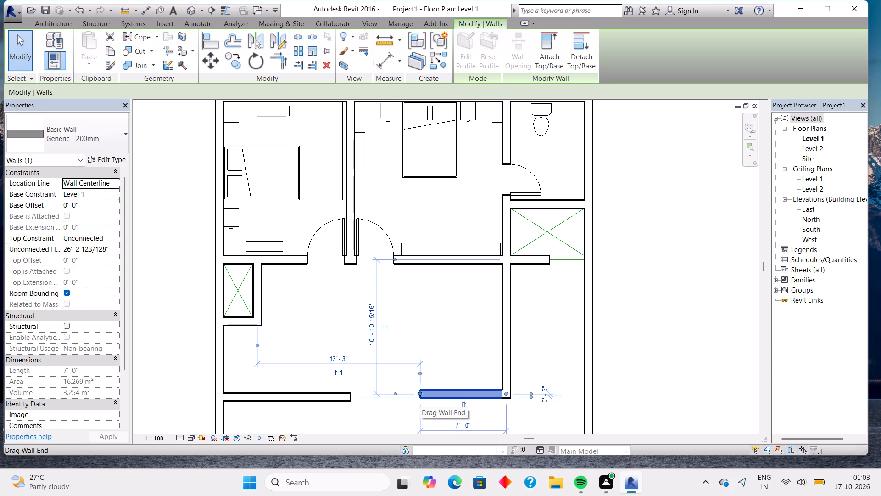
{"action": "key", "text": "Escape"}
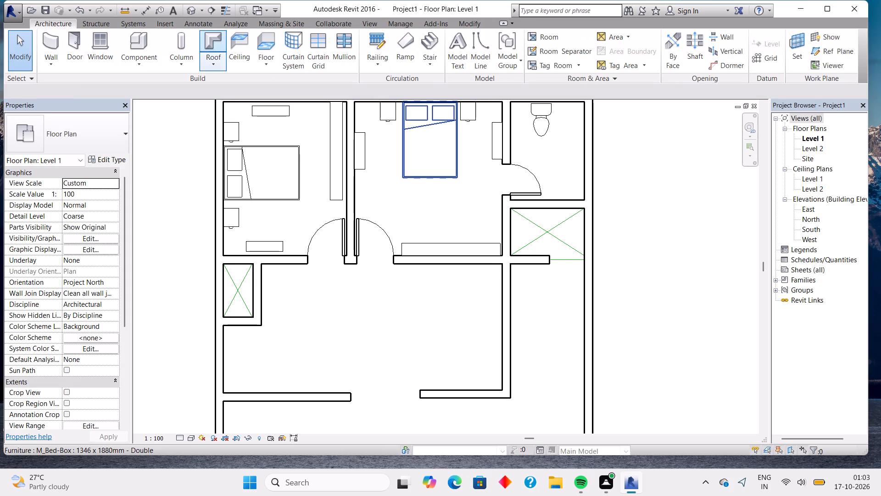
Check the clear distance between the middle bedroom's south wall and the 7' wall with an aligned dimension, without placing it.
{"action": "left_click", "coordinate": [51, 36]}
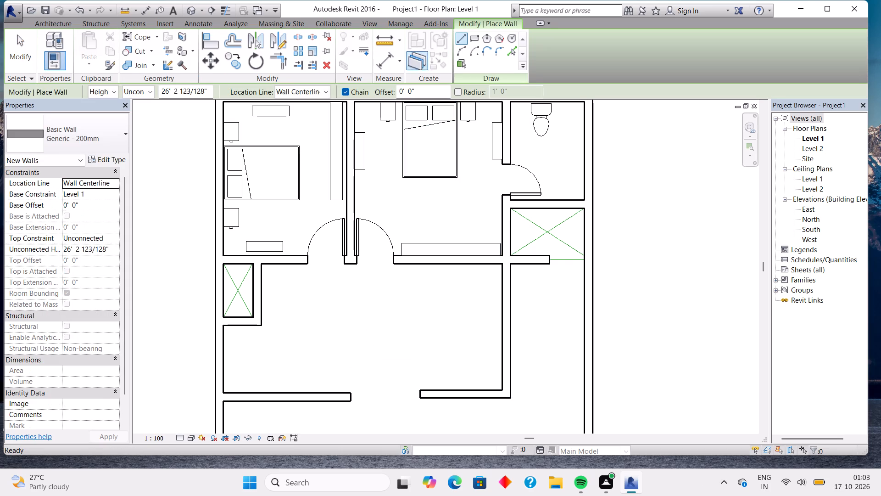
{"action": "left_click", "coordinate": [380, 56]}
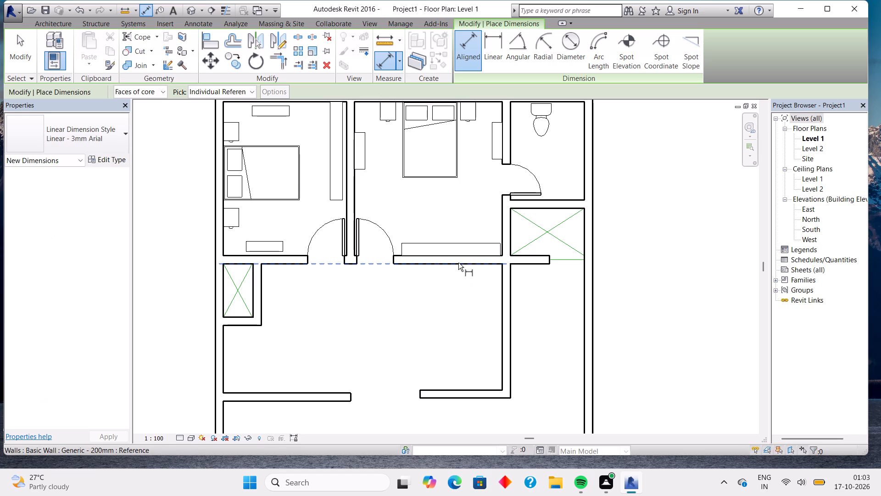
{"action": "left_click", "coordinate": [458, 262]}
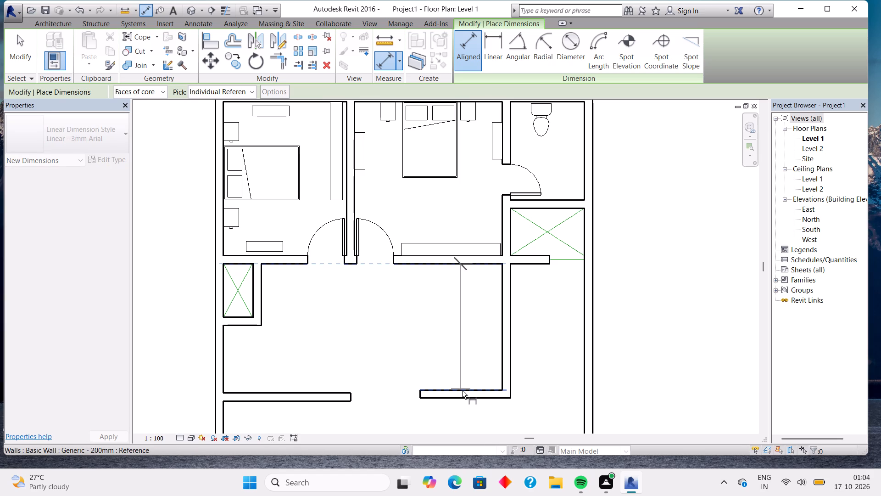
{"action": "left_click", "coordinate": [462, 391]}
{"action": "key", "text": "Escape"}
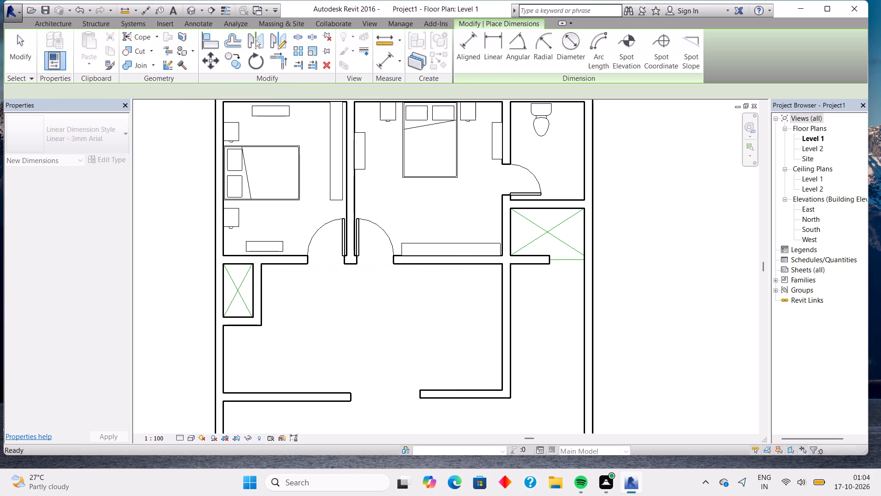
{"action": "key", "text": "Escape"}
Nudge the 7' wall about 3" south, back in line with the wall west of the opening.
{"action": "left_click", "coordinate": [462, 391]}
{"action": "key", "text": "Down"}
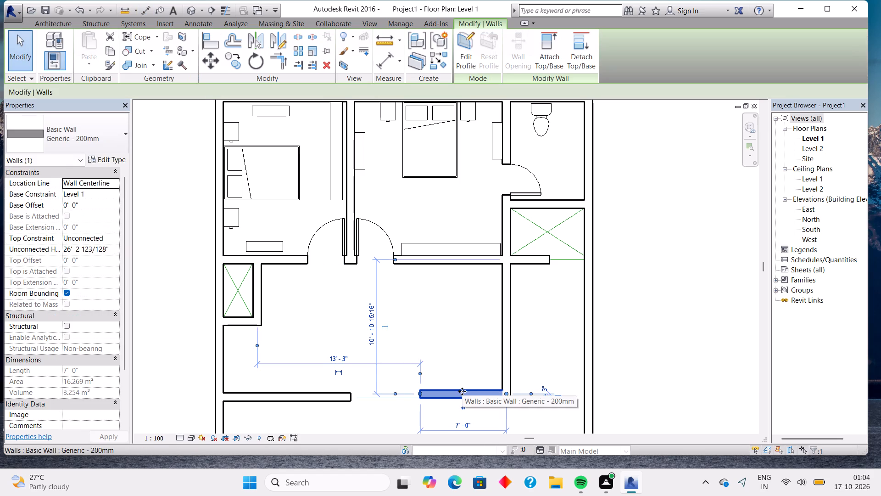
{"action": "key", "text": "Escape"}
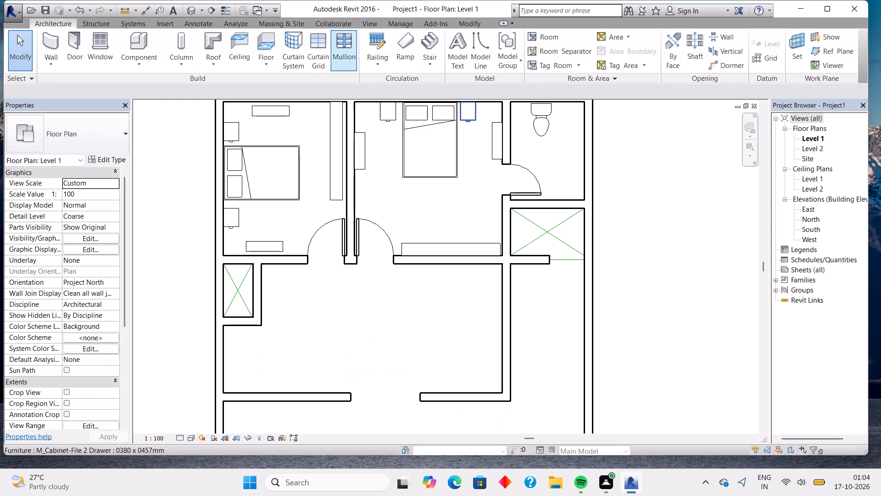
Check the clear distance from the middle bedroom's south wall to the realigned 7' wall with an aligned dimension, without placing it.
{"action": "left_click", "coordinate": [50, 46]}
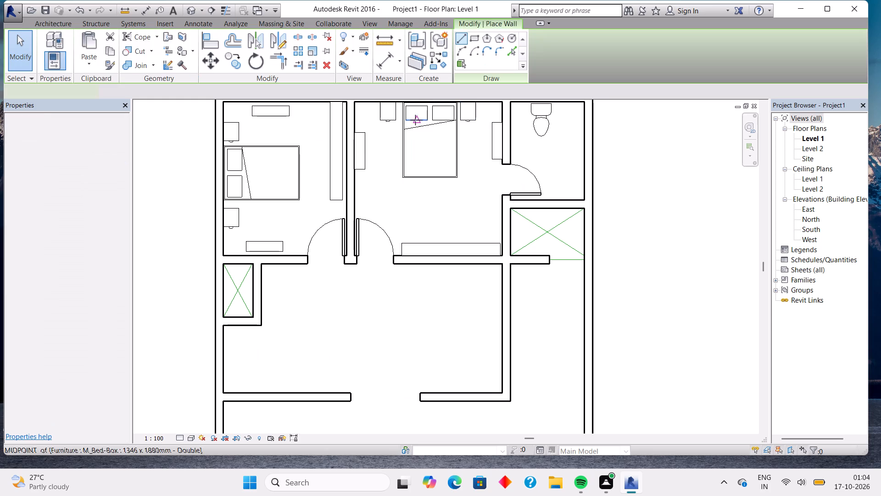
{"action": "left_click", "coordinate": [390, 62]}
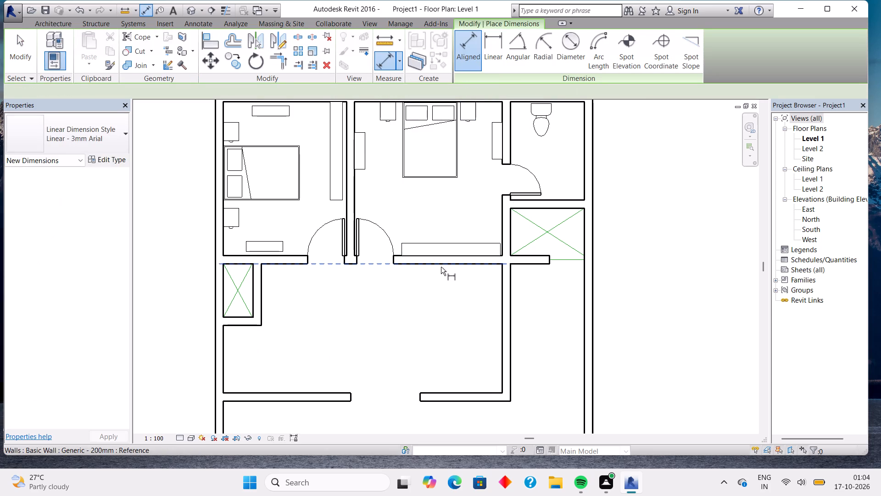
{"action": "left_click", "coordinate": [441, 267]}
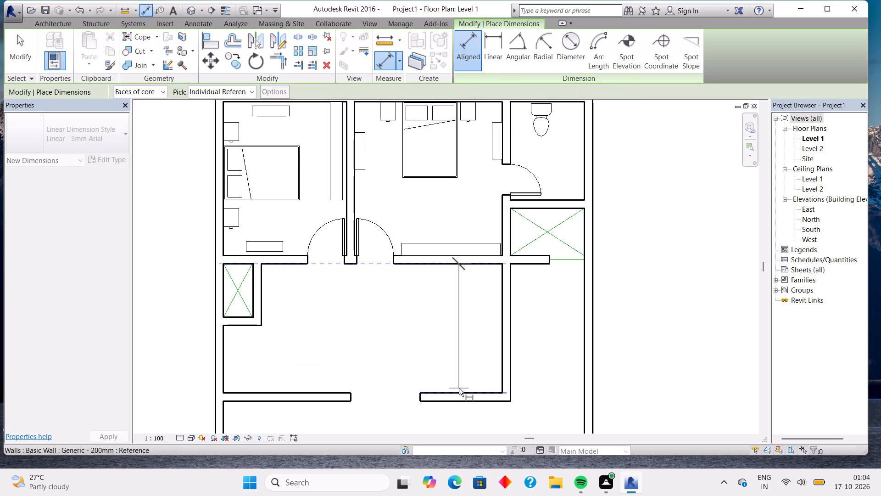
{"action": "left_click", "coordinate": [459, 392]}
{"action": "key", "text": "Escape"}
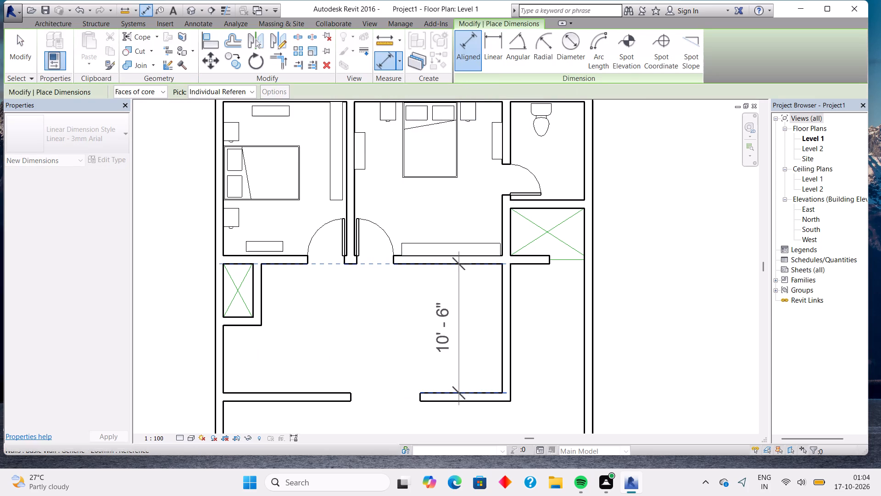
{"action": "scroll", "coordinate": [445, 334], "scroll_direction": "down", "scroll_amount": 1}
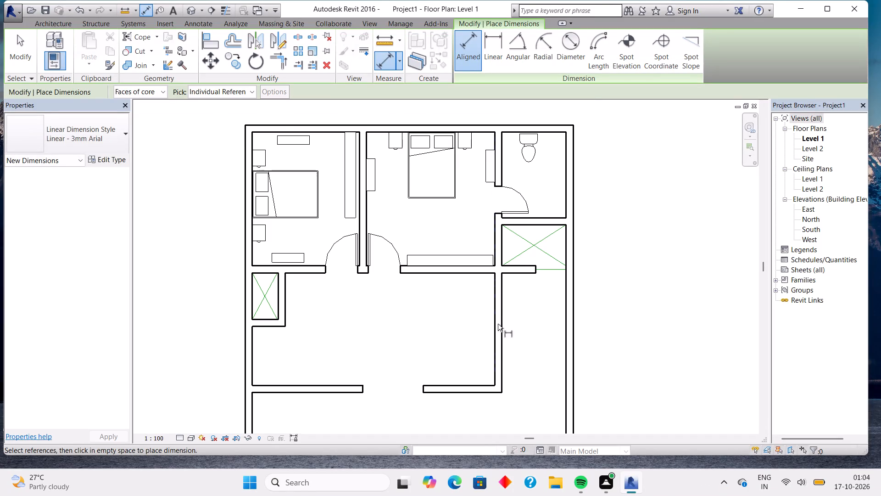
Place a 0864 x 2134mm M_Single-Flush door in the 7' wall east of the opening, centred about 5' from its west end, swinging north.
{"action": "left_click", "coordinate": [66, 23]}
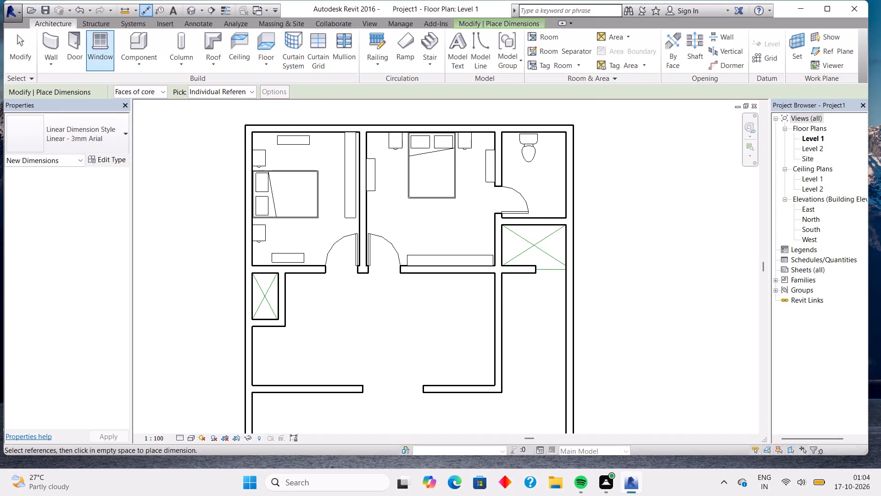
{"action": "left_click", "coordinate": [83, 43]}
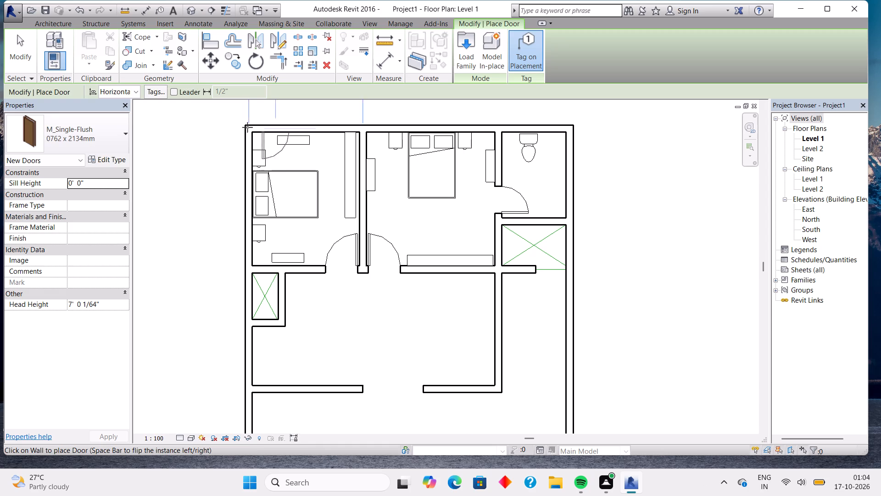
{"action": "left_click", "coordinate": [128, 140]}
{"action": "left_click", "coordinate": [90, 257]}
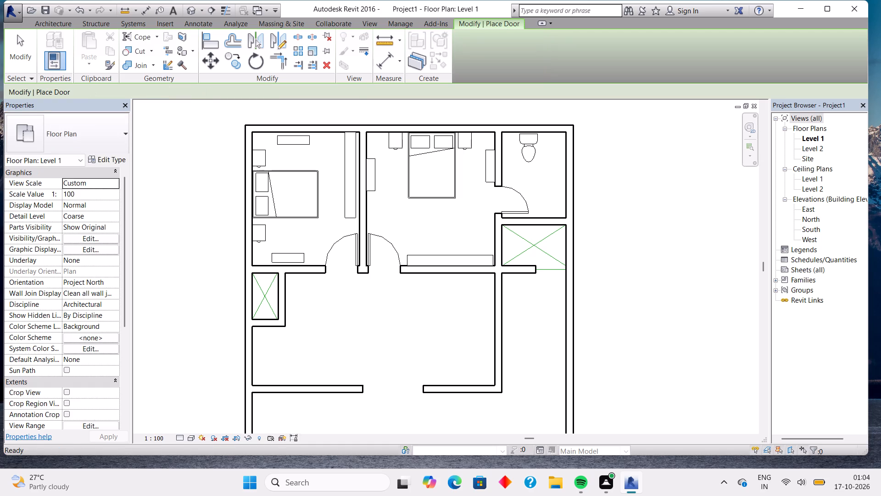
{"action": "left_click", "coordinate": [476, 385]}
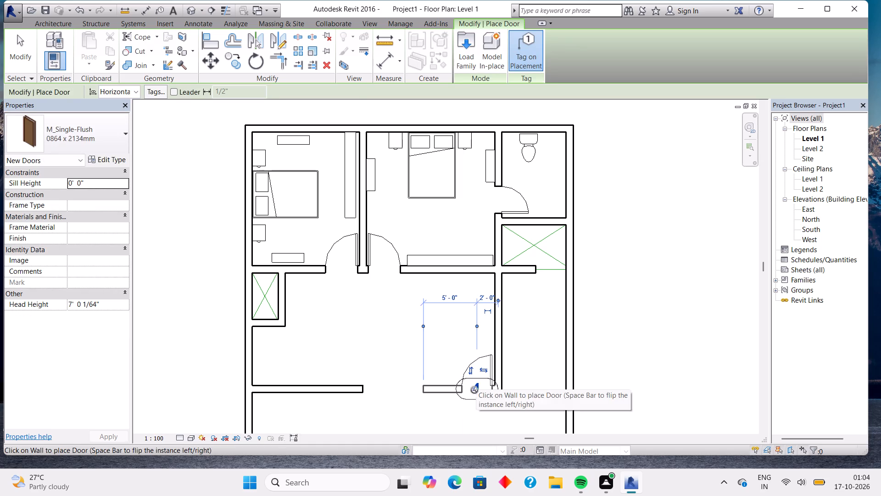
{"action": "key", "text": "Escape"}
{"action": "key", "text": "Escape"}
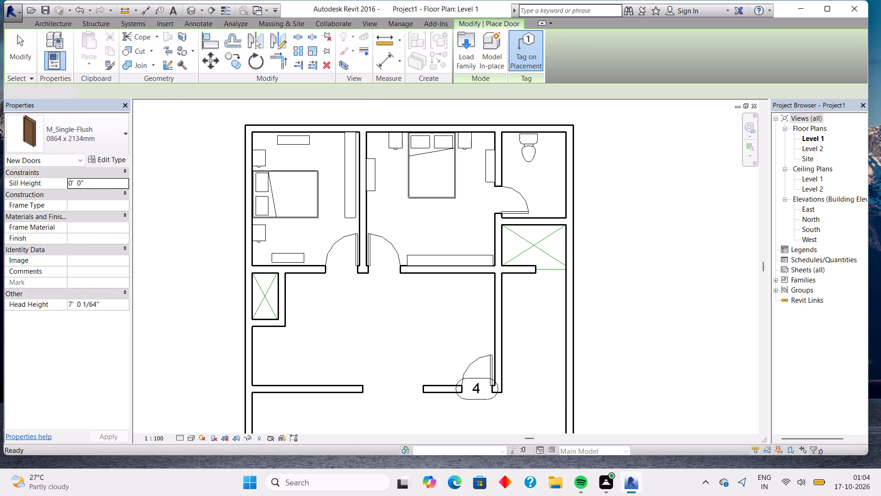
Delete the tag of the door in the 7' wall.
{"action": "left_click", "coordinate": [472, 398]}
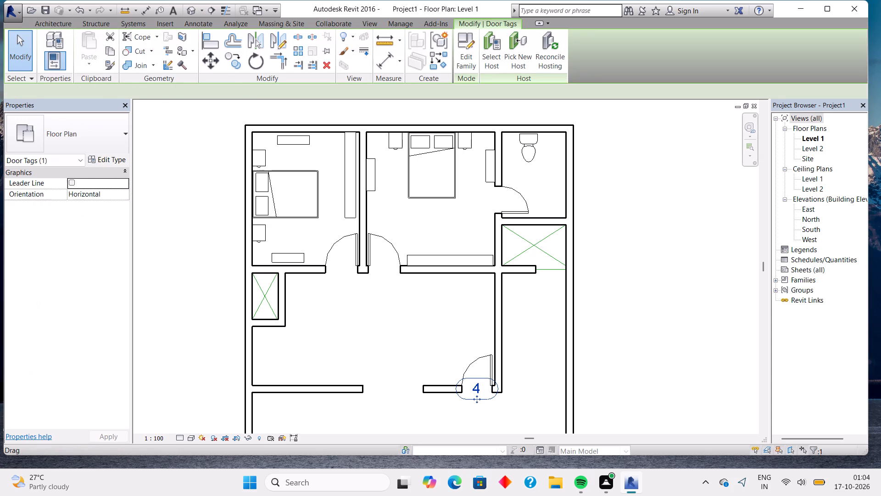
{"action": "key", "text": "Delete"}
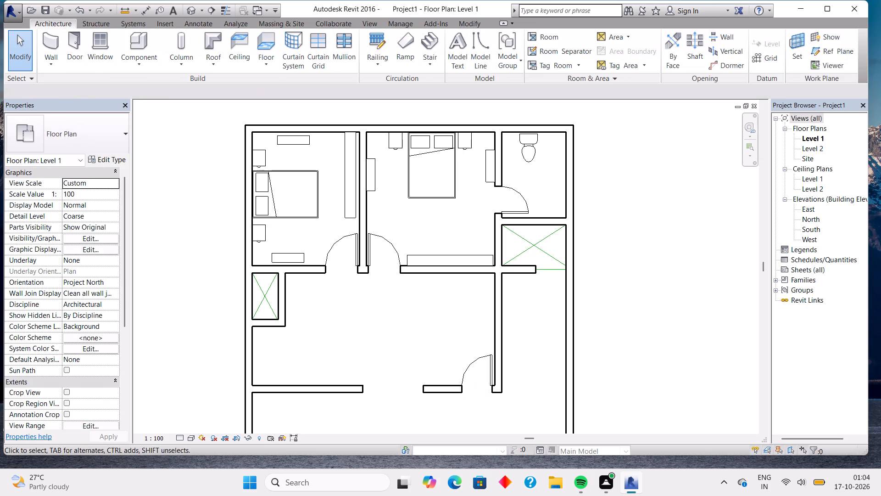
Draw chained Generic - 200mm walls from the west wall, 6' above the south wall: about 10'-8" east, 5' north, and 3' east.
{"action": "middle_click_drag", "start_coordinate": [402, 412], "coordinate": [460, 259]}
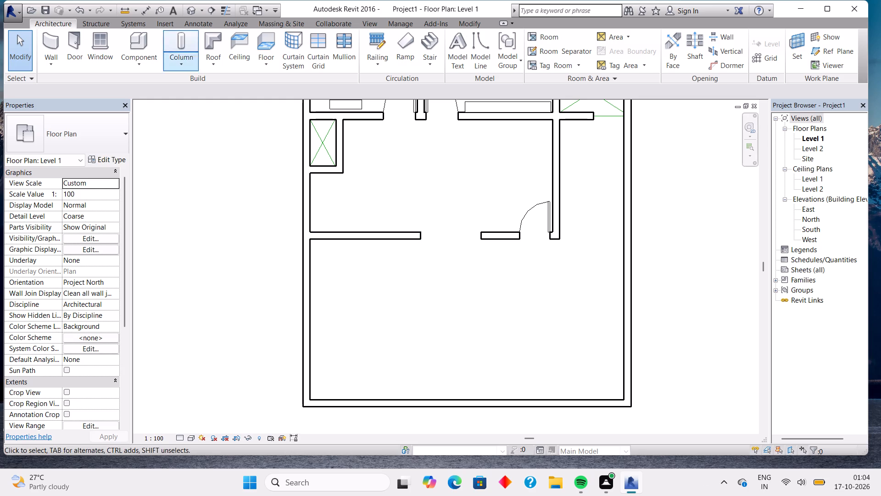
{"action": "left_click", "coordinate": [57, 50]}
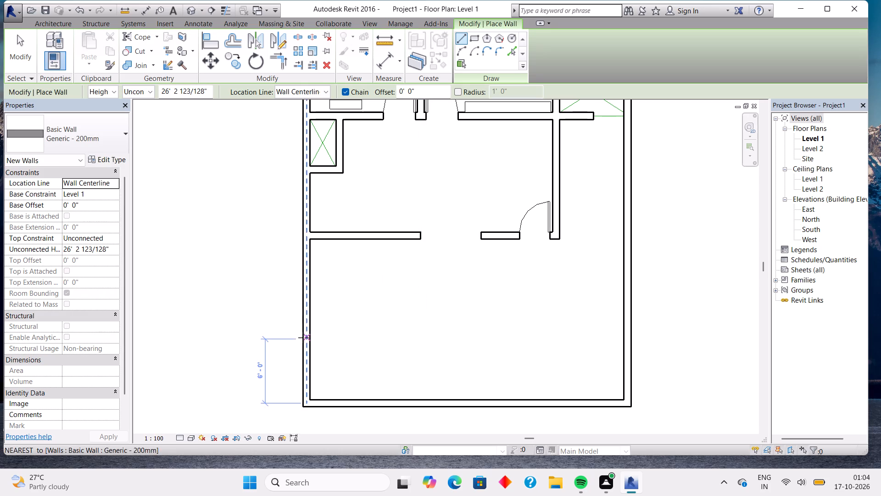
{"action": "left_click", "coordinate": [315, 337]}
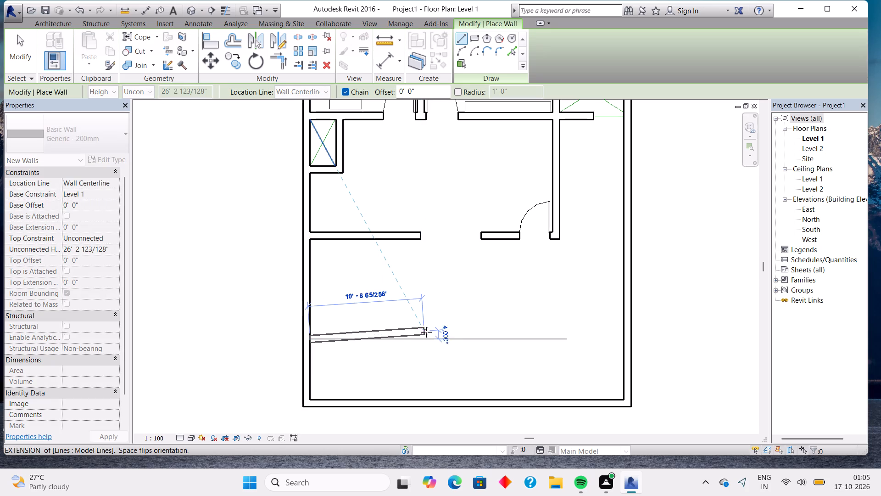
{"action": "left_click", "coordinate": [424, 340]}
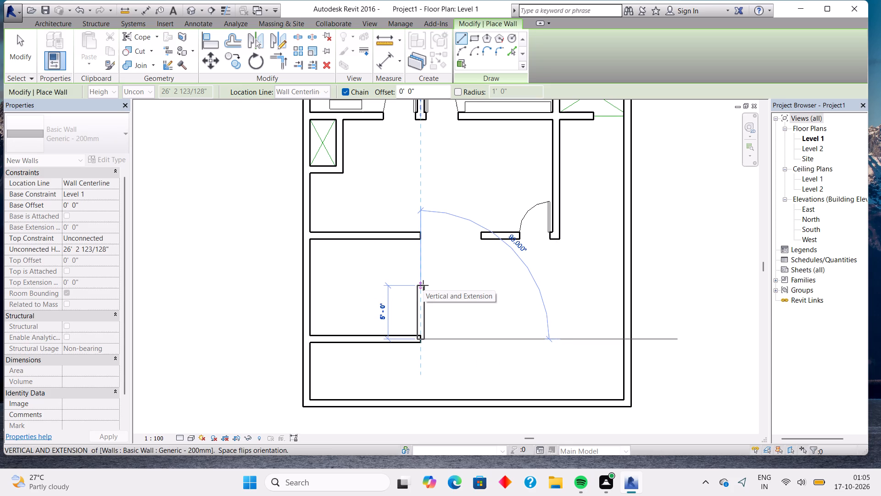
{"action": "left_click", "coordinate": [423, 283]}
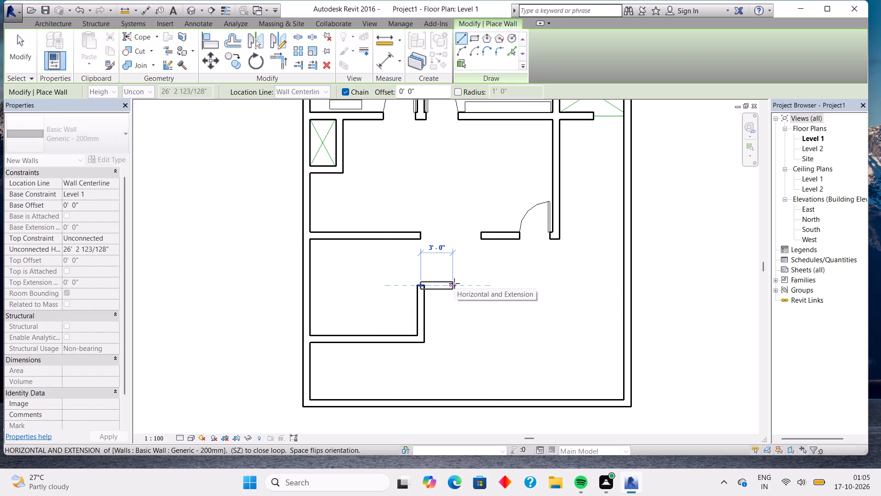
{"action": "left_click", "coordinate": [454, 283]}
{"action": "key", "text": "Escape"}
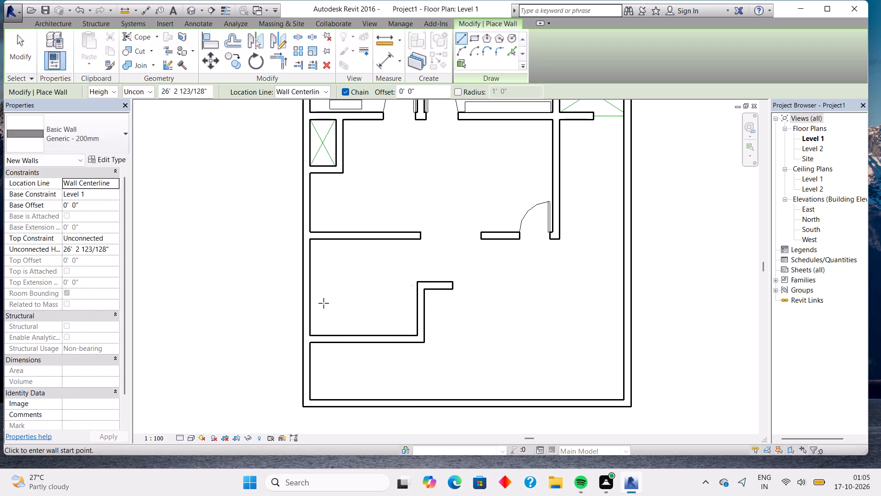
Check the clear north-south distance of the new southwest room with an aligned dimension, without placing it.
{"action": "left_click", "coordinate": [394, 63]}
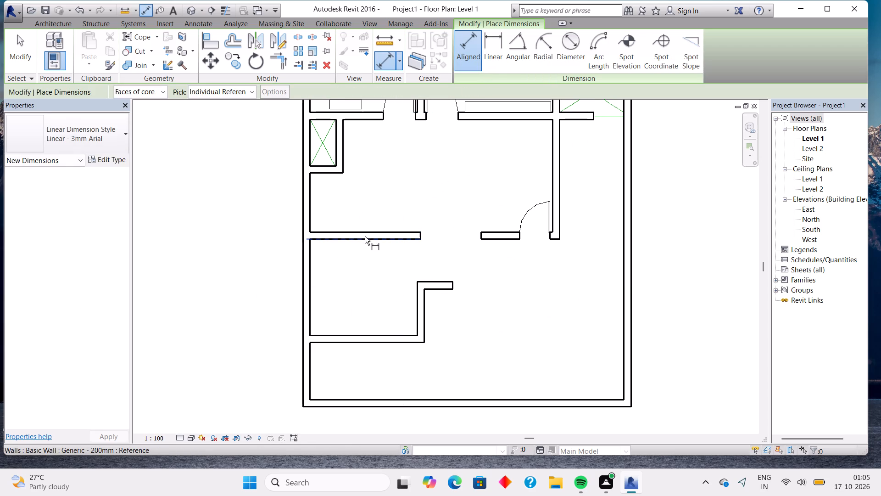
{"action": "left_click", "coordinate": [365, 237]}
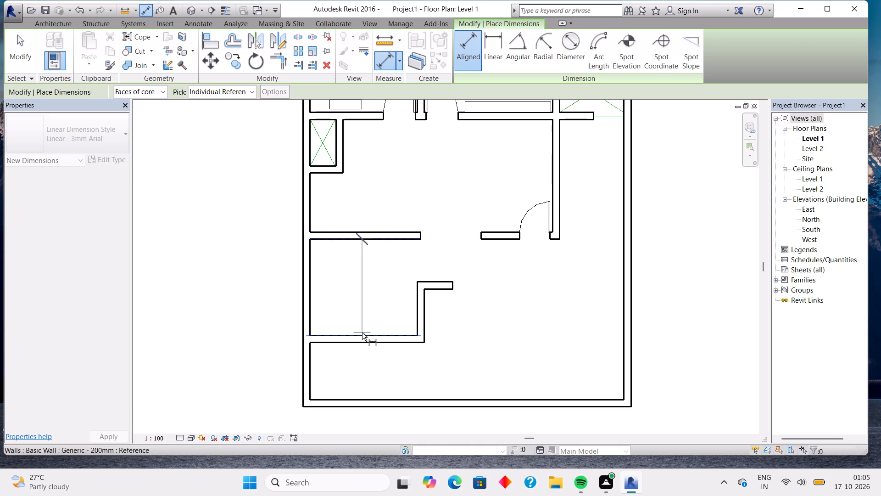
{"action": "left_click", "coordinate": [364, 334]}
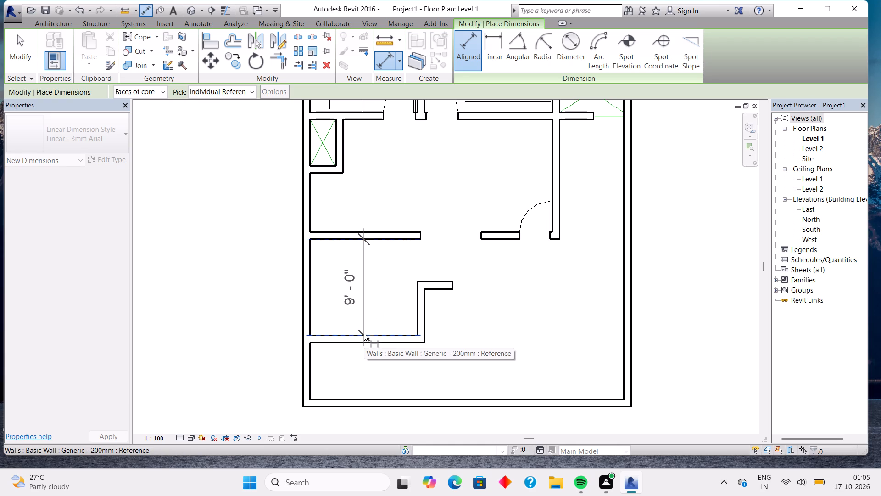
{"action": "type", "text": "``"}
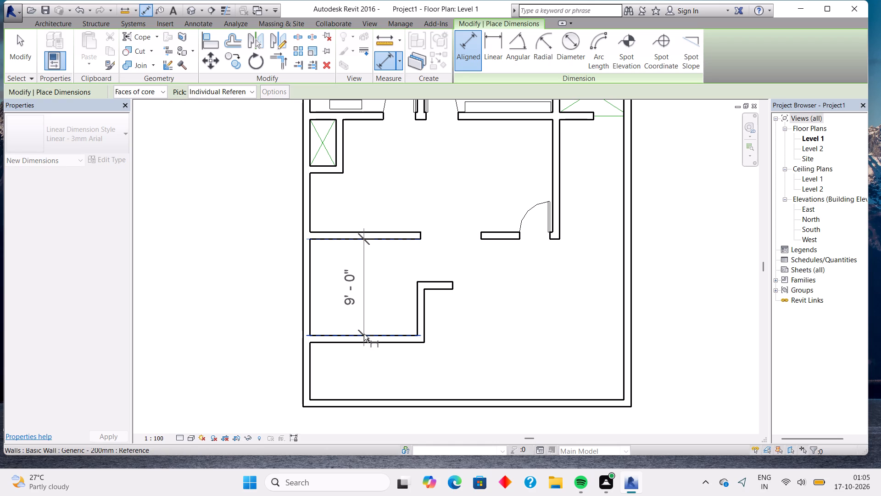
{"action": "key", "text": "Escape"}
{"action": "left_click", "coordinate": [364, 334]}
{"action": "key", "text": "Escape"}
{"action": "key", "text": "Escape"}
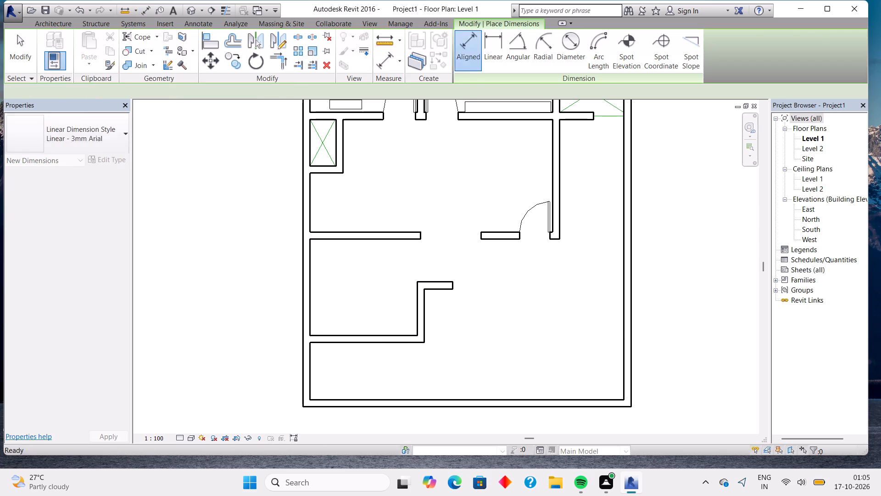
Nudge the southwest room's south wall about 9" south.
{"action": "left_click", "coordinate": [364, 334]}
{"action": "key", "text": "Down"}
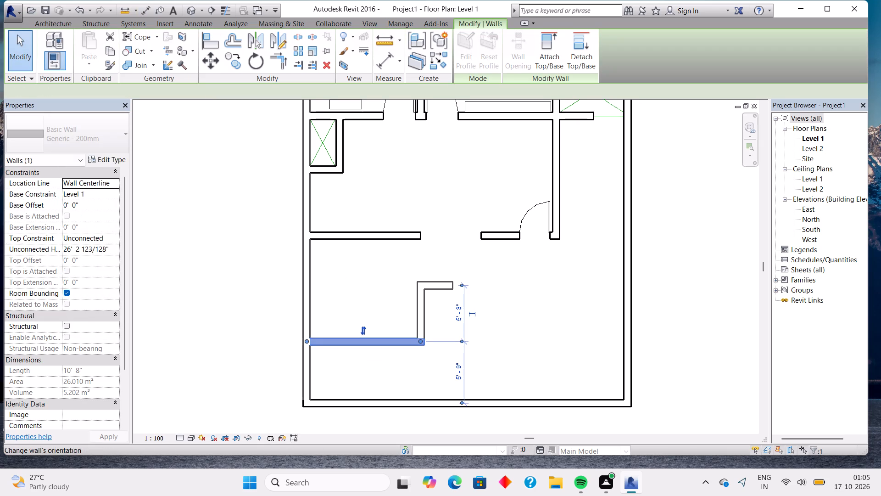
{"action": "key", "text": "Down"}
{"action": "key", "text": "Down"}
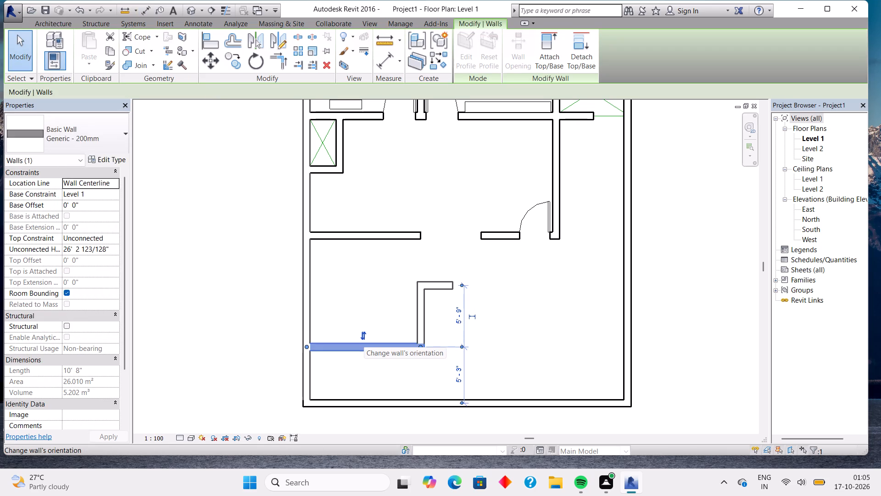
{"action": "key", "text": "Escape"}
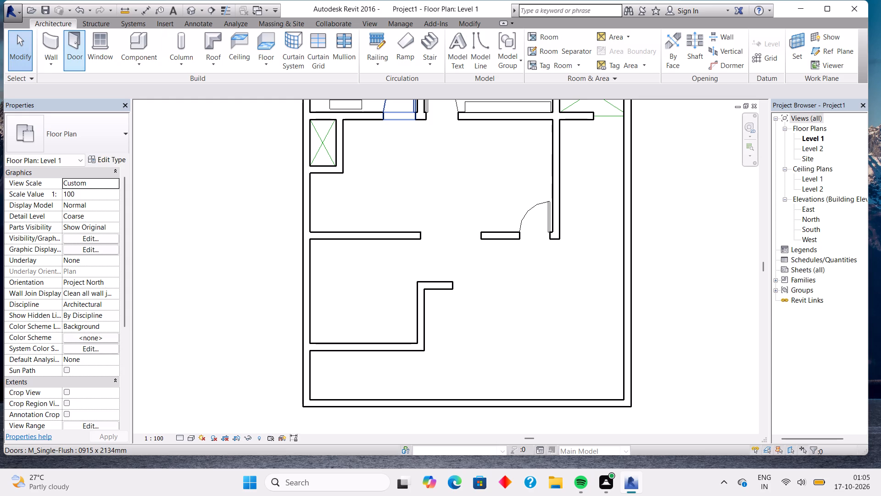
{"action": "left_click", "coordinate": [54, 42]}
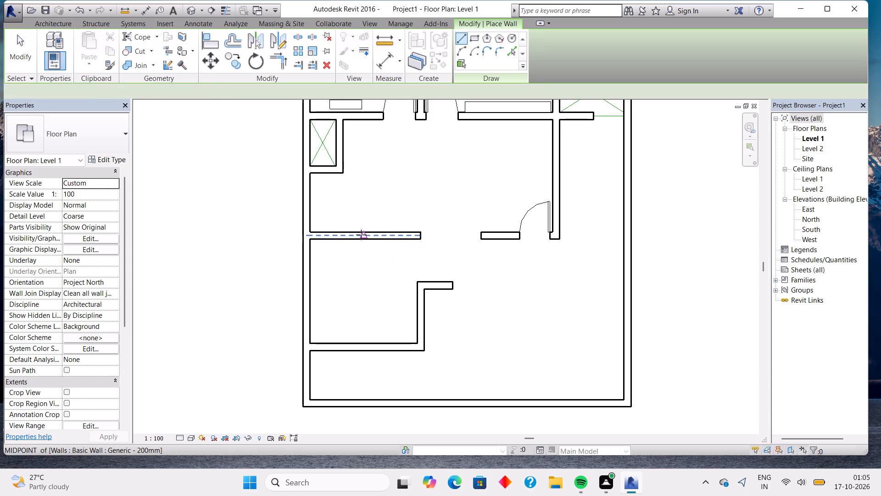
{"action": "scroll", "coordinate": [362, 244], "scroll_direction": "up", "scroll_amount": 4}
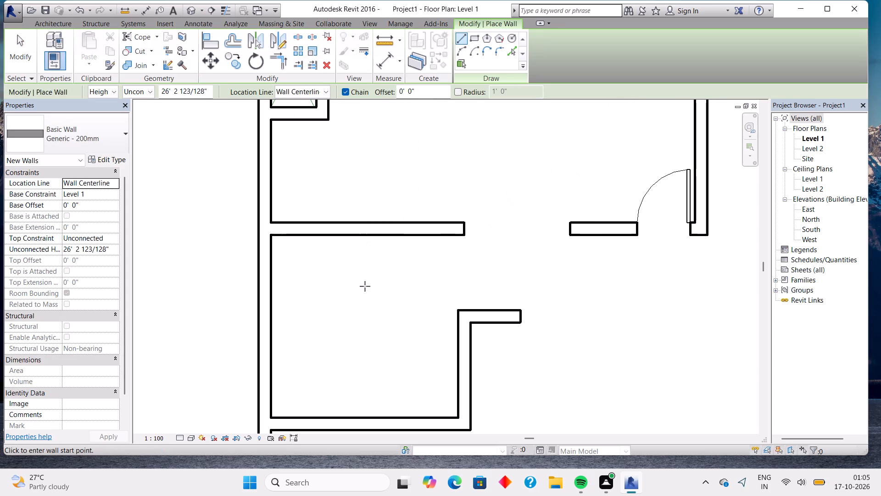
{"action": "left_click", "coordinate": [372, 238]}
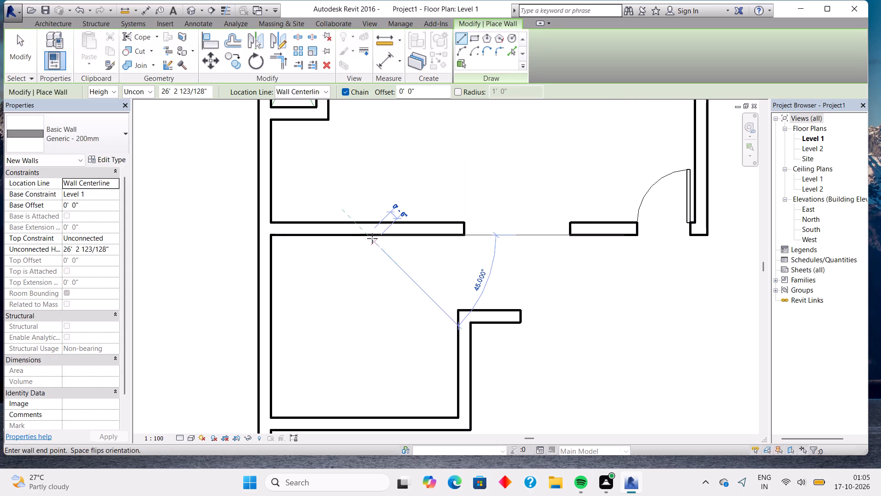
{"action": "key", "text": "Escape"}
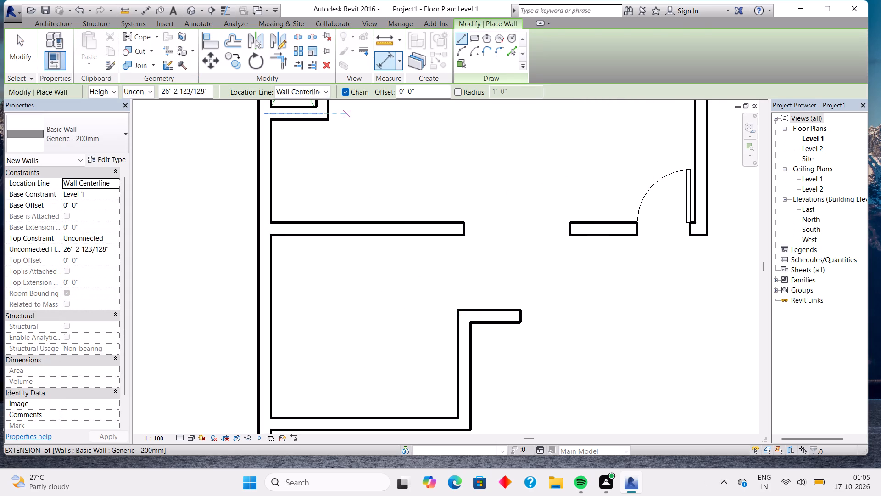
Check the southwest room's clear north-south distance to its moved south wall with an aligned dimension.
{"action": "left_click", "coordinate": [381, 66]}
{"action": "left_click", "coordinate": [362, 236]}
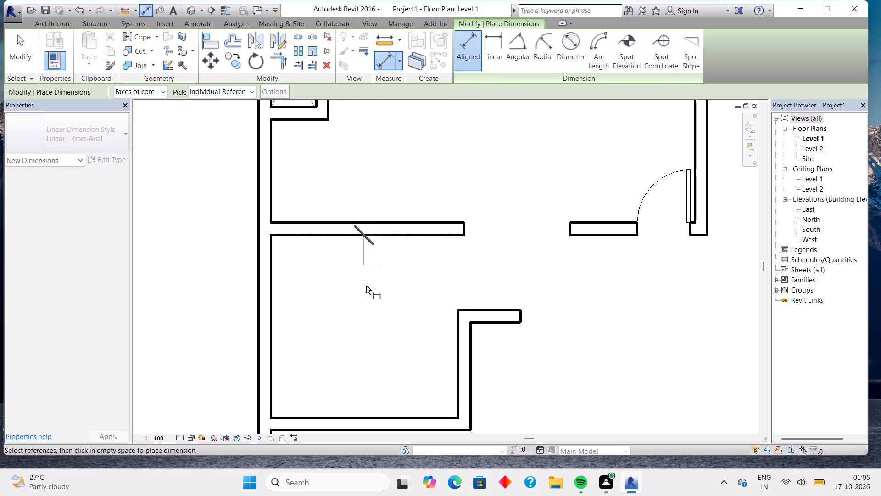
{"action": "left_click", "coordinate": [365, 416]}
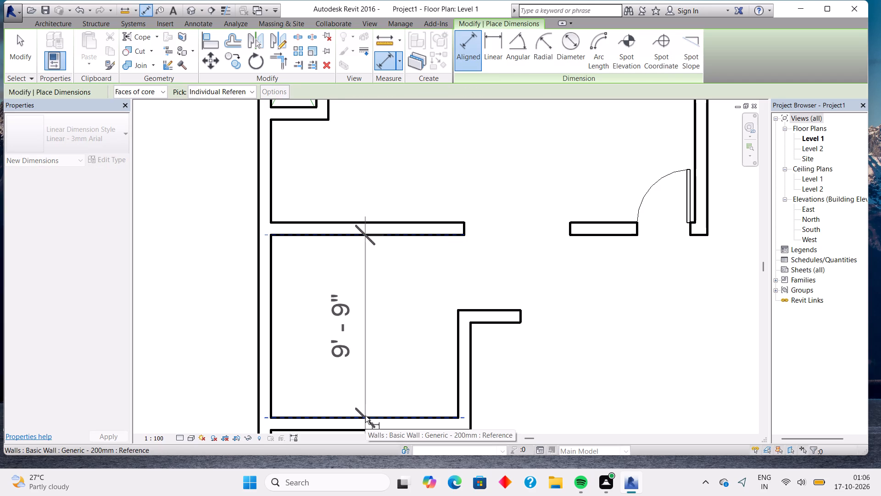
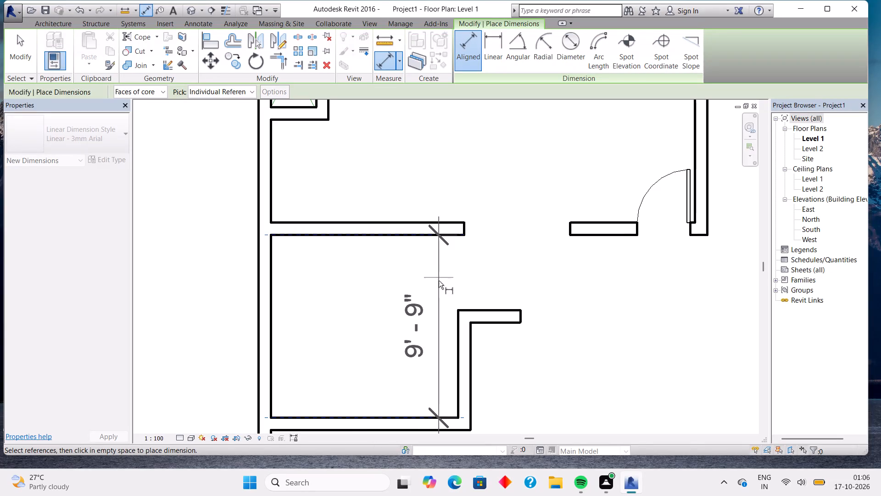
Nudge the southwest room's south wall about 2" south.
{"action": "scroll", "coordinate": [390, 325], "scroll_direction": "down", "scroll_amount": 1}
{"action": "middle_click_drag", "start_coordinate": [390, 325], "coordinate": [421, 274]}
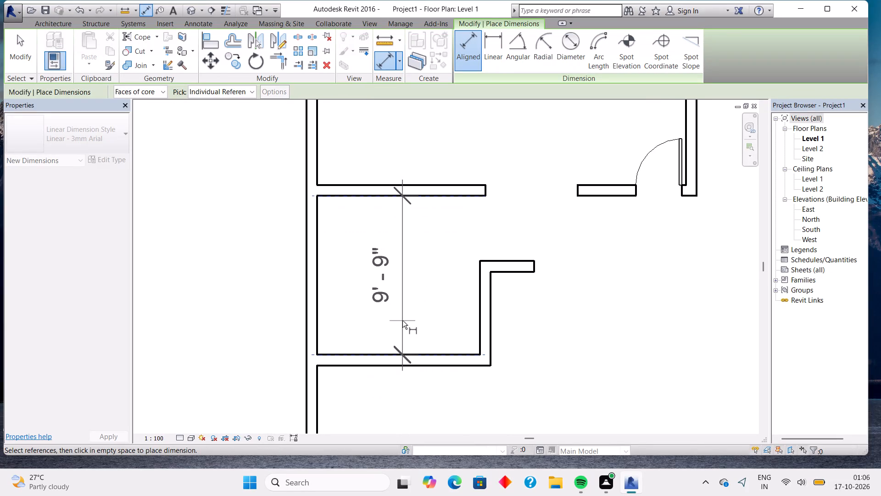
{"action": "key", "text": "Escape"}
{"action": "middle_click_drag", "start_coordinate": [393, 346], "coordinate": [439, 256]}
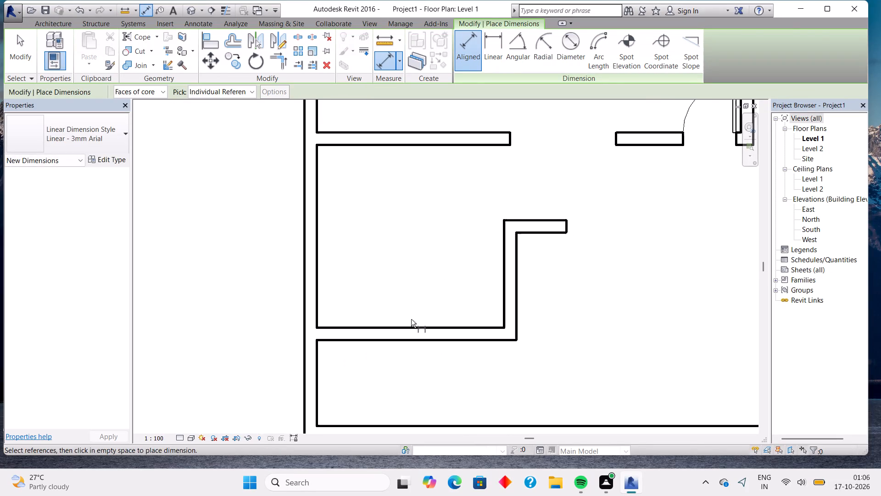
{"action": "key", "text": "Escape"}
{"action": "left_click", "coordinate": [408, 327]}
{"action": "key", "text": "Down"}
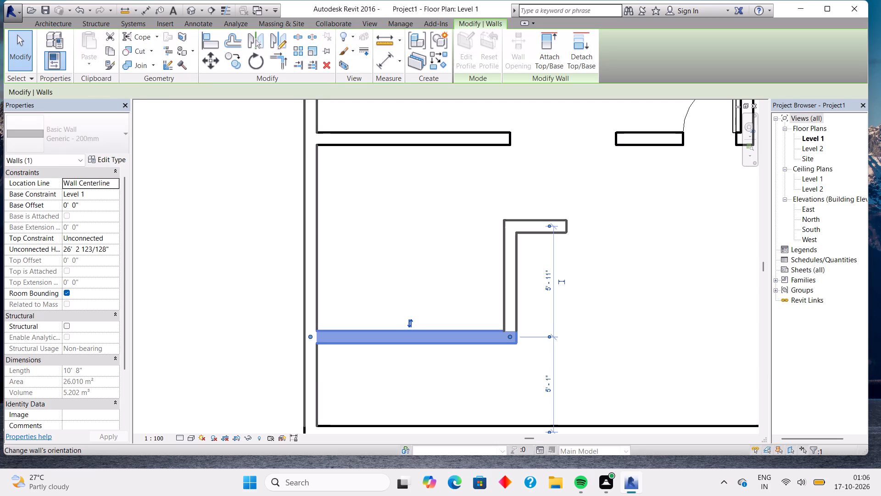
{"action": "key", "text": "Escape"}
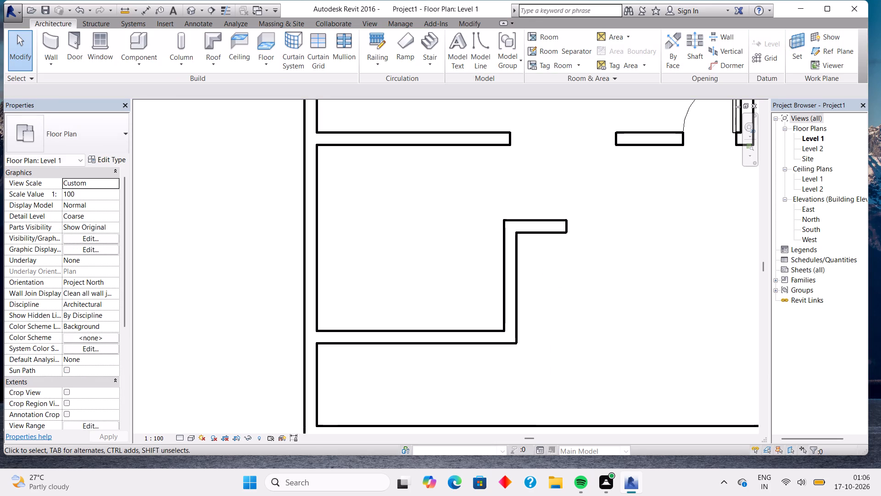
Check the southwest room's clear north-south distance with an aligned dimension, without placing it.
{"action": "left_click", "coordinate": [61, 46]}
{"action": "left_click", "coordinate": [379, 61]}
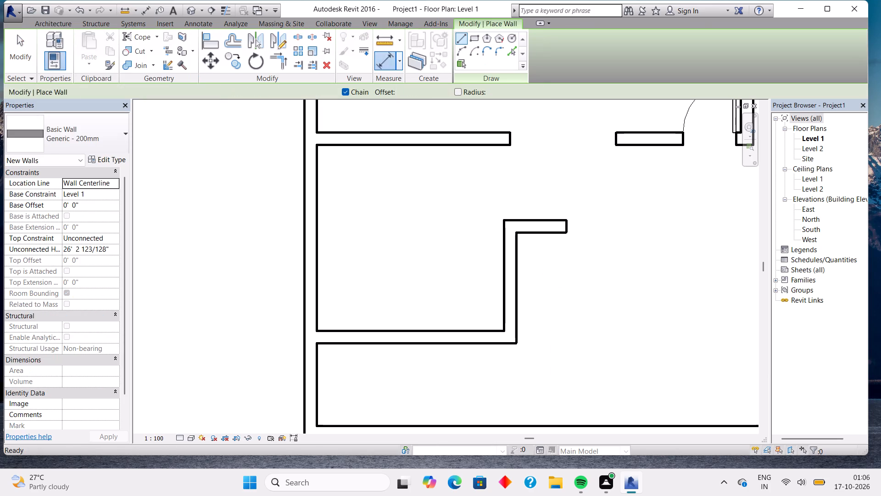
{"action": "left_click", "coordinate": [367, 147]}
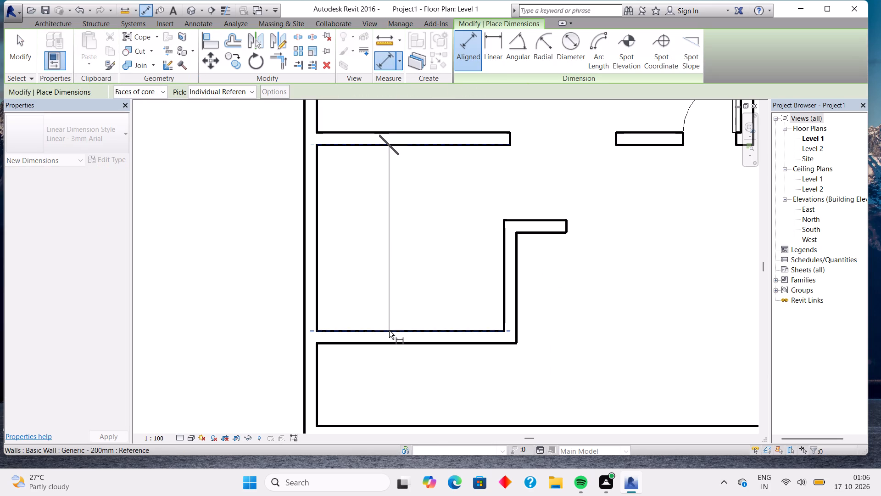
{"action": "left_click", "coordinate": [389, 331]}
{"action": "key", "text": "Escape"}
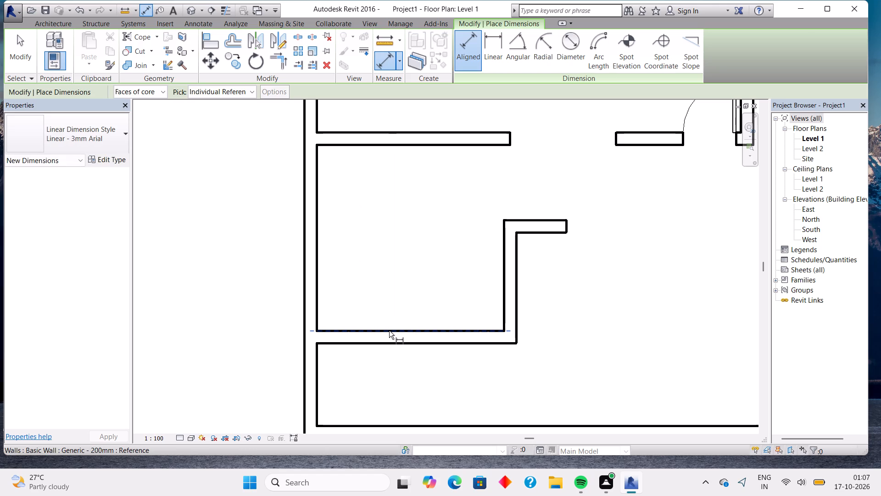
{"action": "key", "text": "Escape"}
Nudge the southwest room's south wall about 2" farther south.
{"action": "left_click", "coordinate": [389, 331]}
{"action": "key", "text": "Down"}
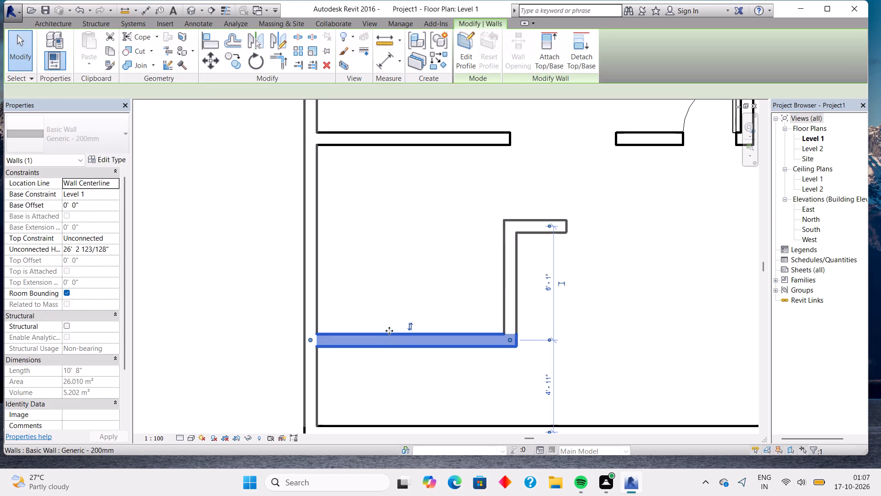
Check the southwest room's clear north-south distance again with an aligned dimension, without placing it.
{"action": "left_click", "coordinate": [379, 60]}
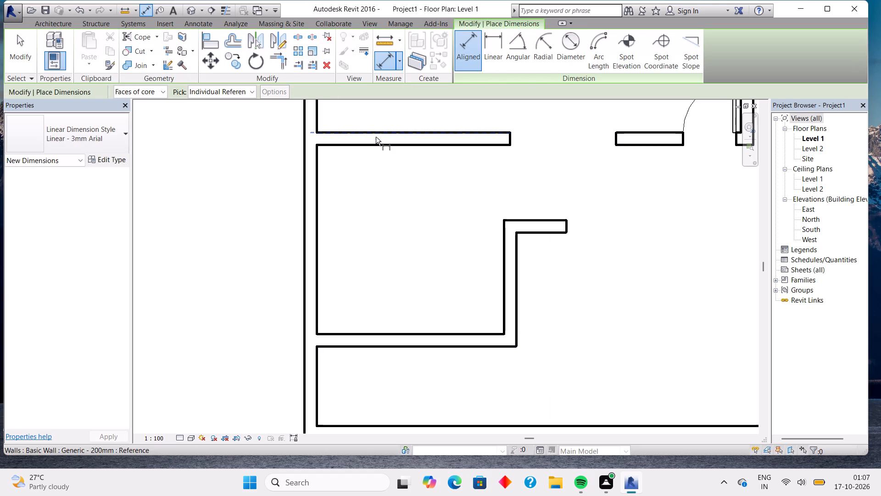
{"action": "left_click", "coordinate": [375, 142]}
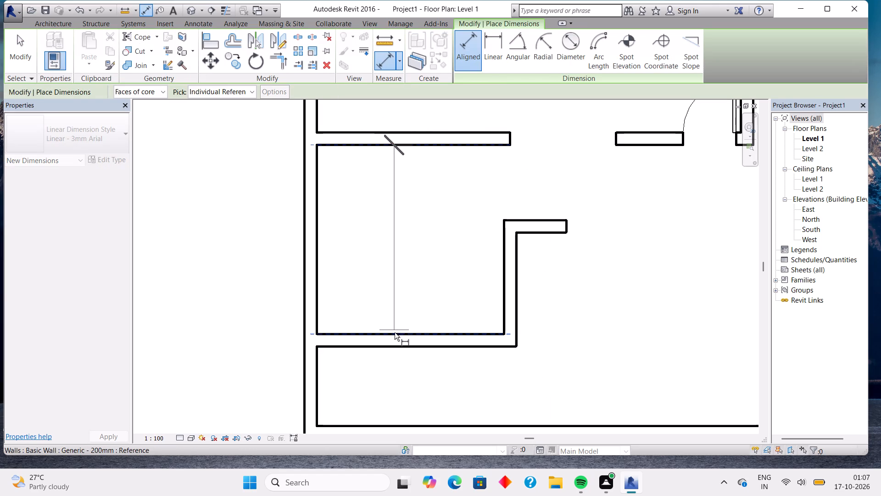
{"action": "left_click", "coordinate": [395, 333]}
{"action": "key", "text": "Escape"}
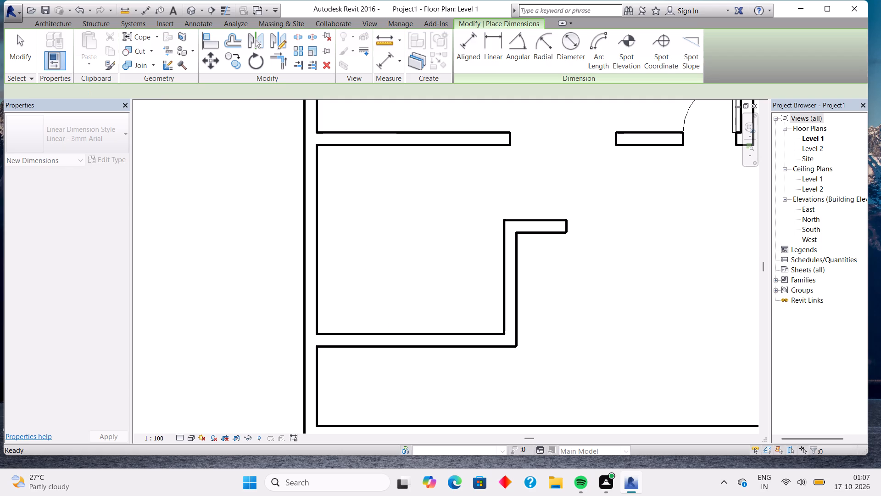
{"action": "key", "text": "Escape"}
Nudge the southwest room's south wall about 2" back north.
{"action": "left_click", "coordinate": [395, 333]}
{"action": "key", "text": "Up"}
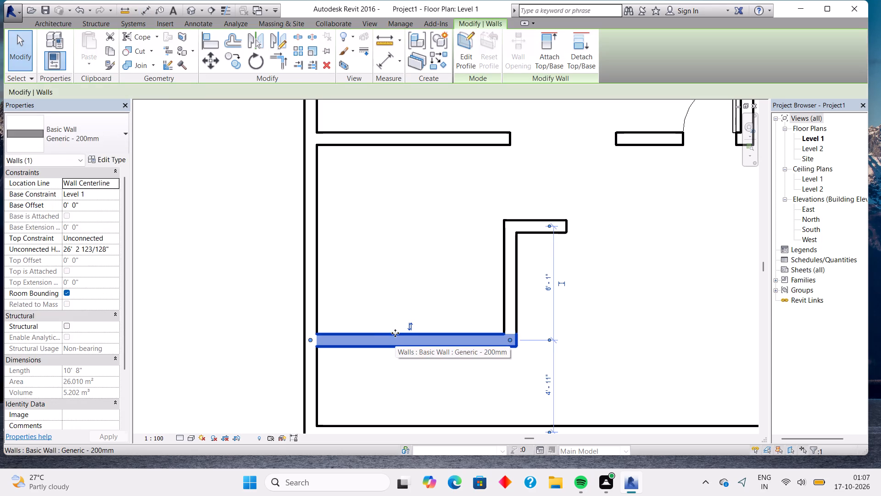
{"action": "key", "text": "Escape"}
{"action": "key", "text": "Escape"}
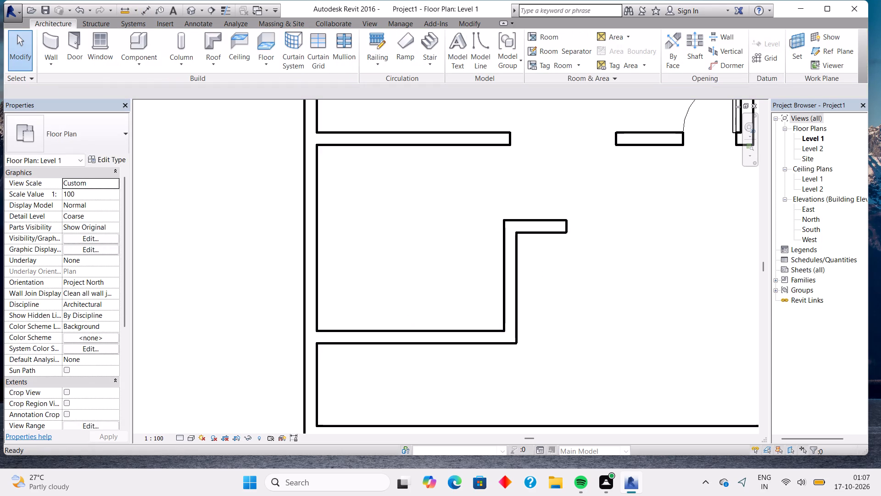
Check the clear distance between the southwest room's north and south walls with an aligned dimension, without placing it.
{"action": "left_click", "coordinate": [40, 38]}
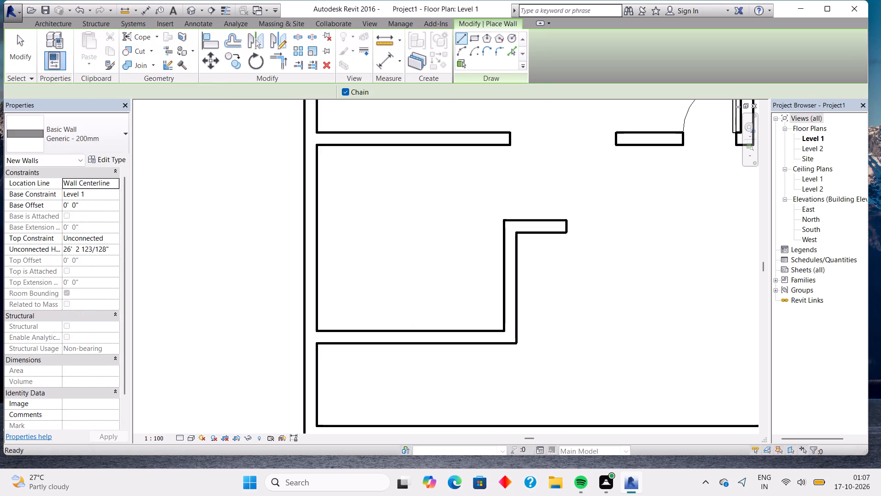
{"action": "left_click", "coordinate": [377, 66]}
{"action": "left_click", "coordinate": [382, 145]}
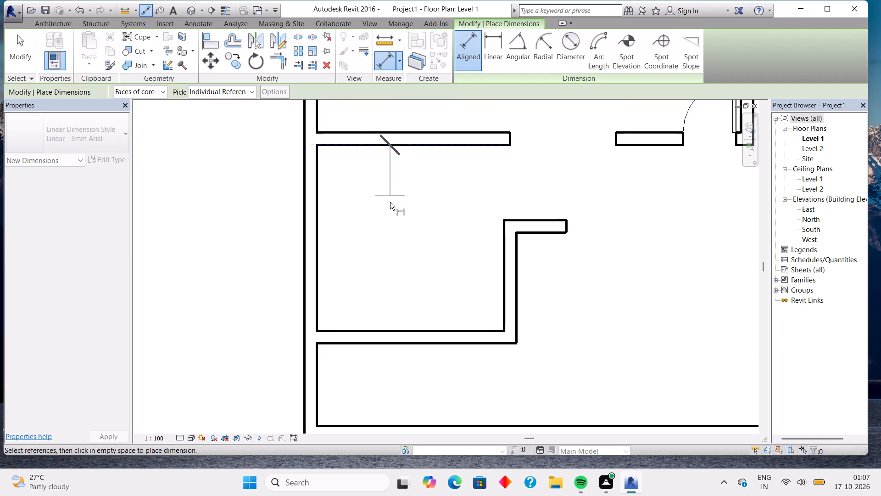
{"action": "left_click", "coordinate": [399, 330]}
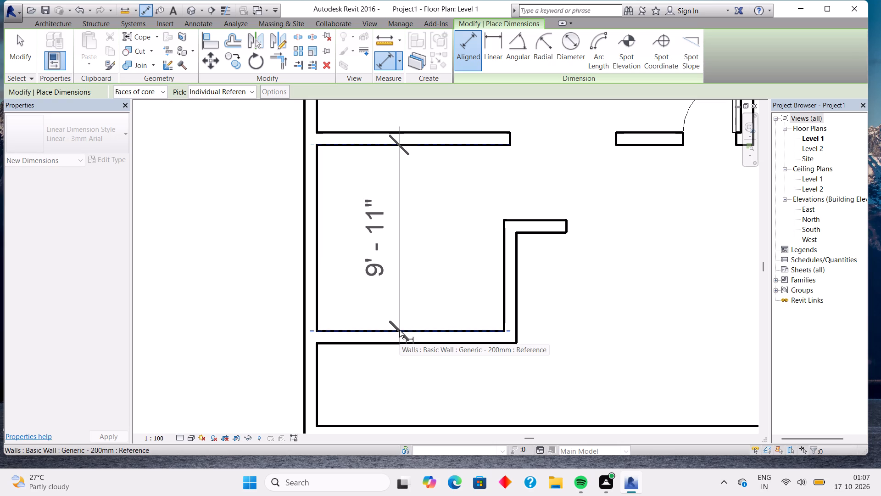
{"action": "scroll", "coordinate": [399, 330], "scroll_direction": "up", "scroll_amount": 2}
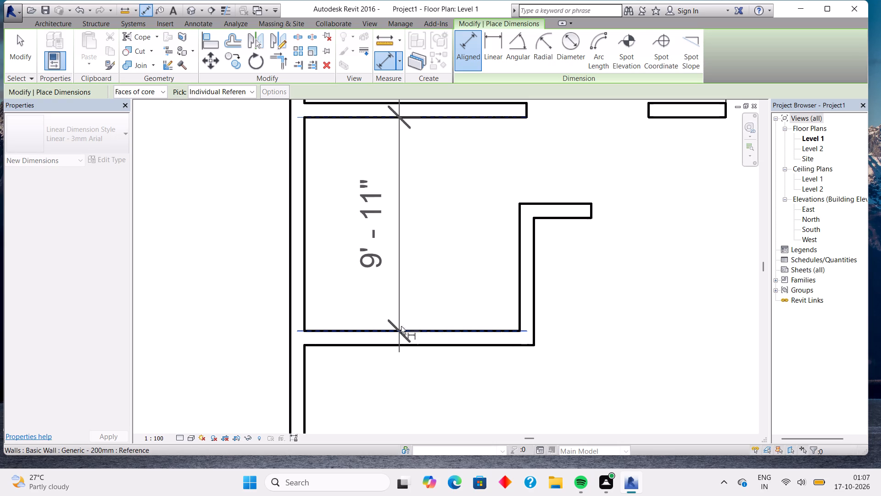
{"action": "key", "text": "Escape"}
Nudge the southwest room's south wall about 1" south, using a finer increment.
{"action": "scroll", "coordinate": [406, 320], "scroll_direction": "up", "scroll_amount": 3}
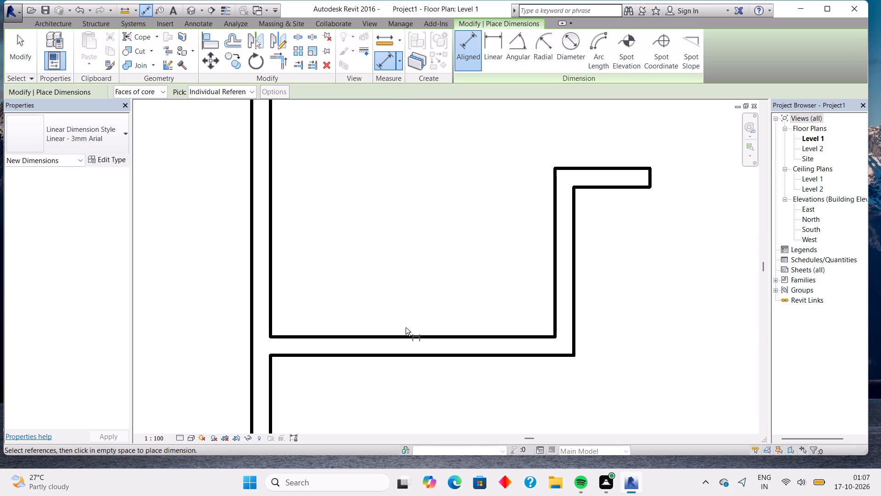
{"action": "left_click", "coordinate": [407, 336]}
{"action": "key", "text": "Escape"}
{"action": "key", "text": "Escape"}
{"action": "left_click", "coordinate": [407, 336]}
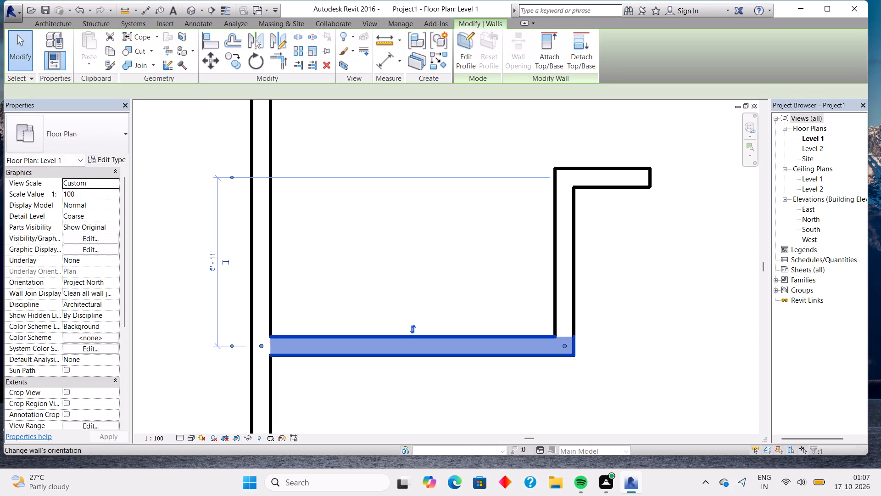
{"action": "key", "text": "Down"}
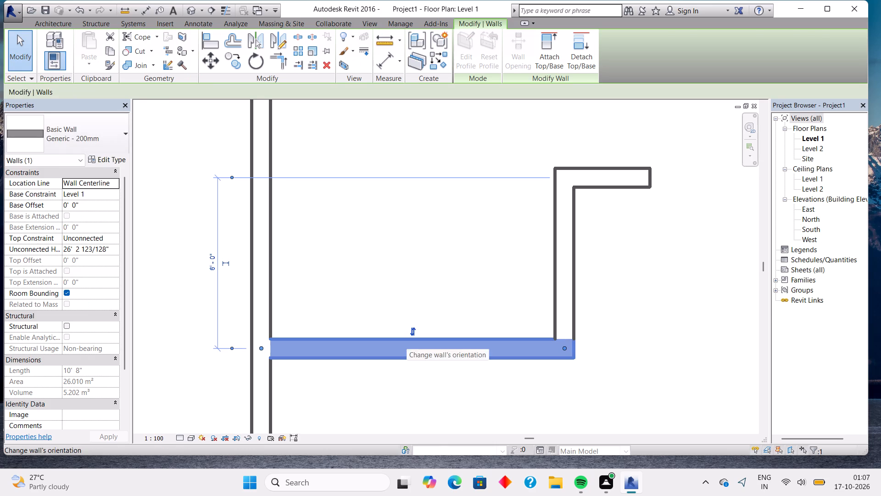
{"action": "key", "text": "Escape"}
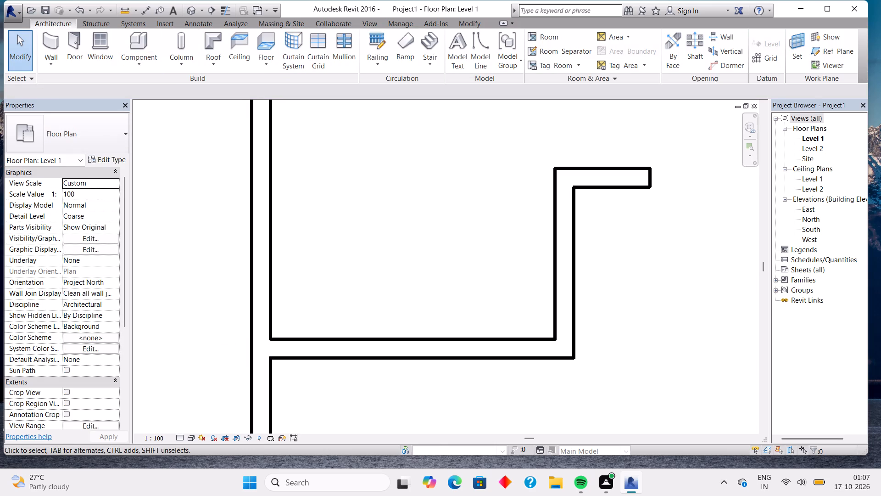
Check the southwest room's clear north-south distance to the adjusted south wall with an aligned dimension, without placing it.
{"action": "scroll", "coordinate": [283, 130], "scroll_direction": "down", "scroll_amount": 2}
{"action": "scroll", "coordinate": [342, 145], "scroll_direction": "down", "scroll_amount": 1}
{"action": "middle_click_drag", "start_coordinate": [370, 147], "coordinate": [382, 258]}
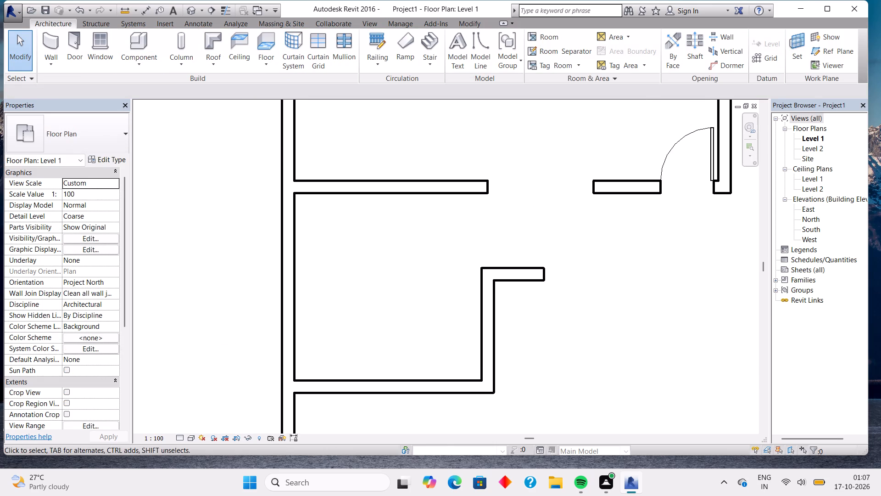
{"action": "left_click", "coordinate": [48, 47]}
{"action": "left_click", "coordinate": [382, 60]}
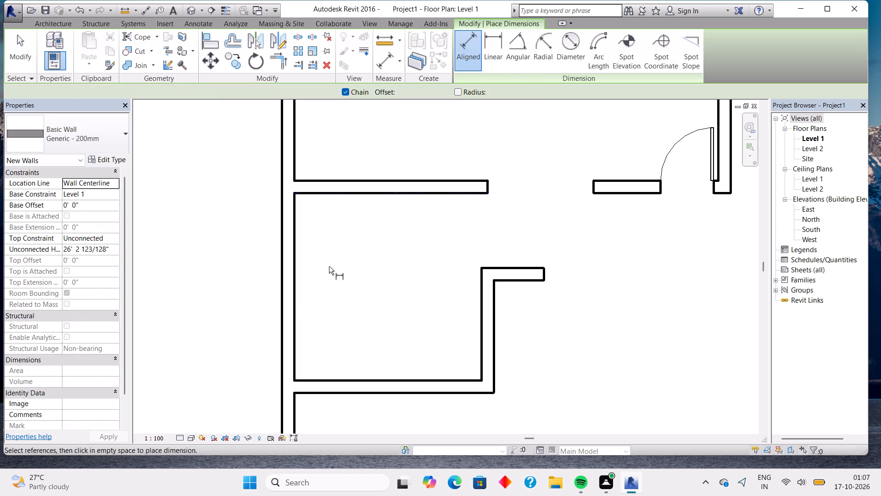
{"action": "left_click", "coordinate": [385, 190]}
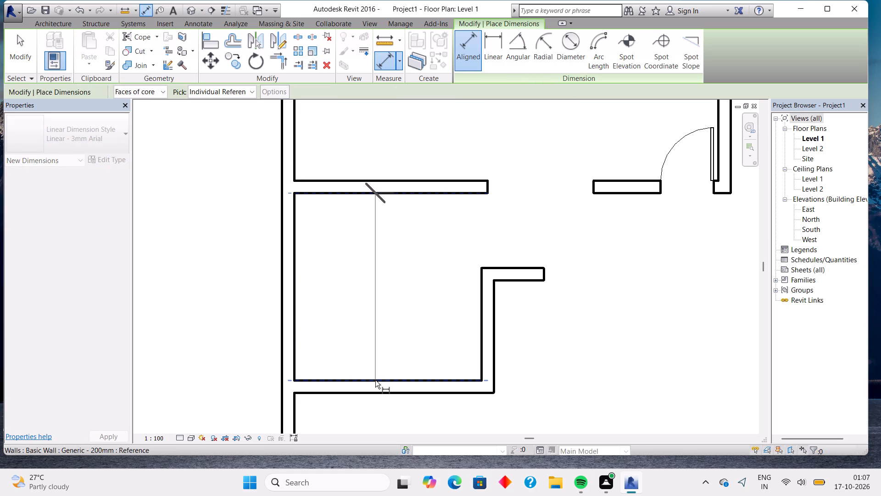
{"action": "left_click", "coordinate": [375, 380]}
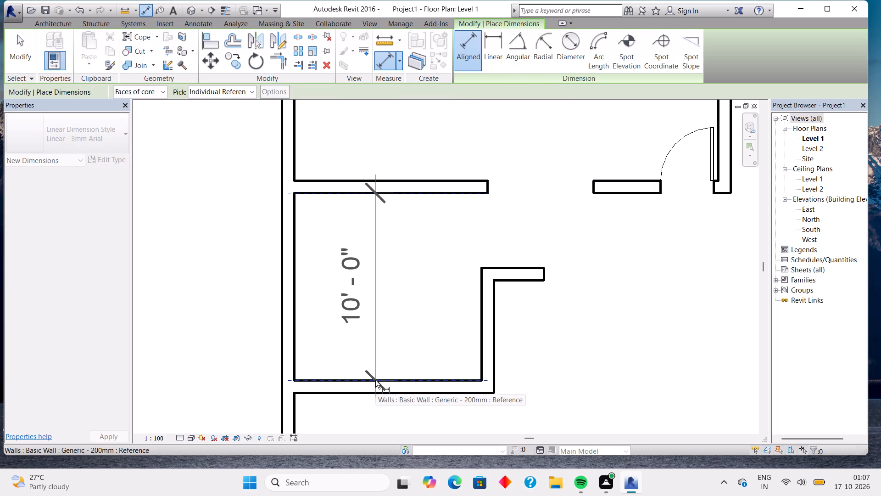
{"action": "key", "text": "Escape"}
Check the southwest room's clear east-west width with an aligned dimension, without placing it.
{"action": "left_click", "coordinate": [290, 320]}
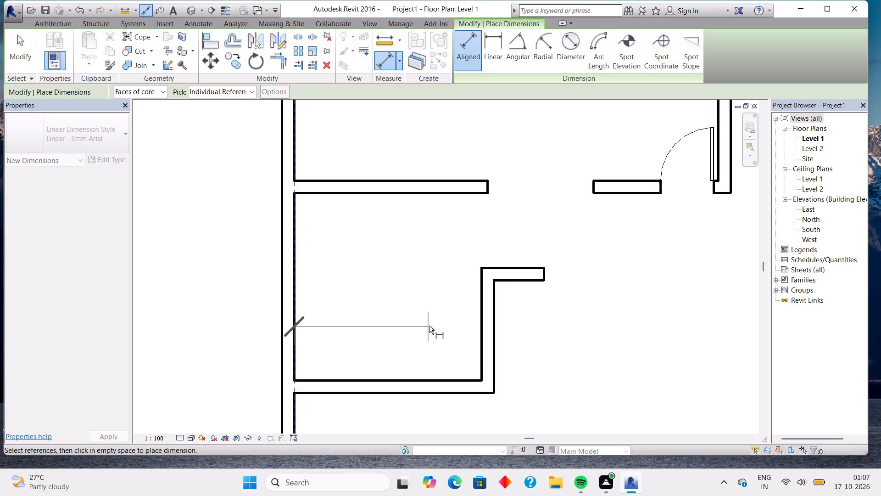
{"action": "left_click", "coordinate": [481, 305]}
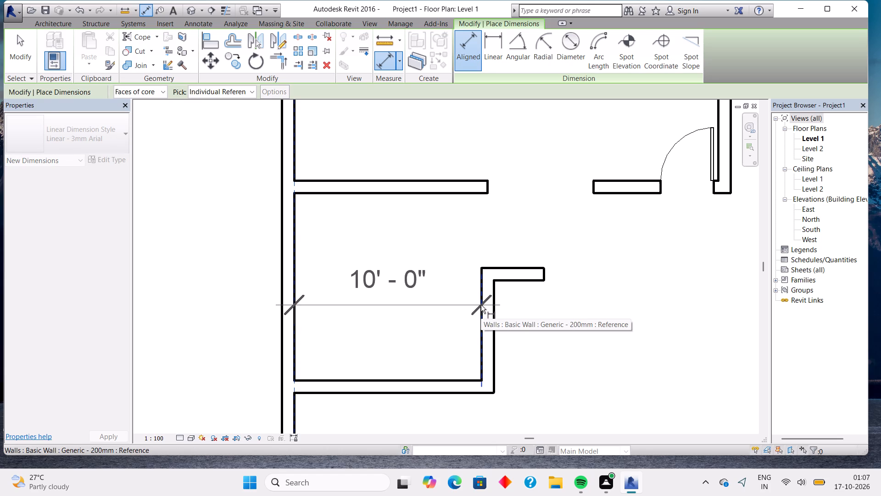
{"action": "key", "text": "Escape"}
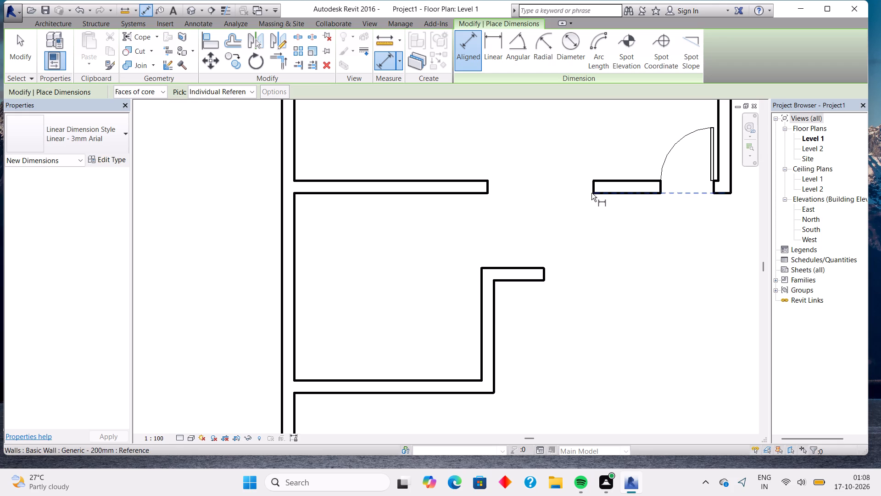
Draw walls south from the west end of the short wall beside the door, and west to the southwest room's southeast corner, about 5'-0" clear between them.
{"action": "left_click", "coordinate": [49, 18]}
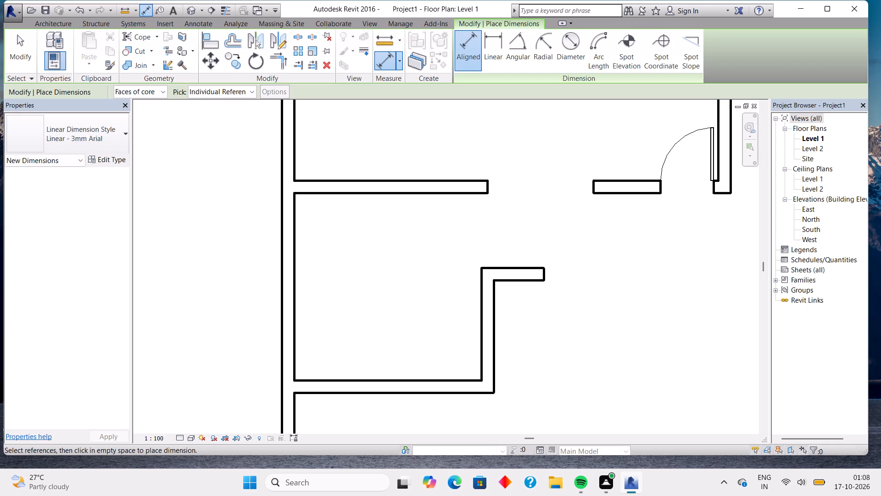
{"action": "left_click", "coordinate": [55, 29]}
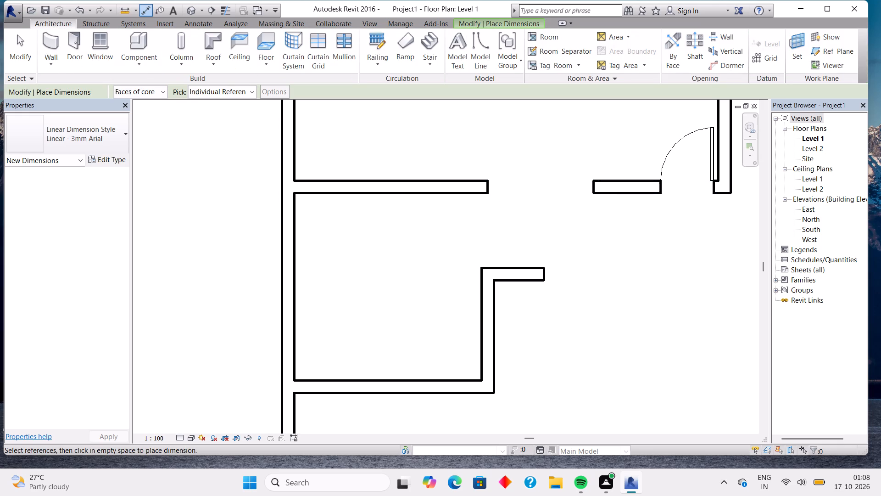
{"action": "left_click", "coordinate": [48, 36]}
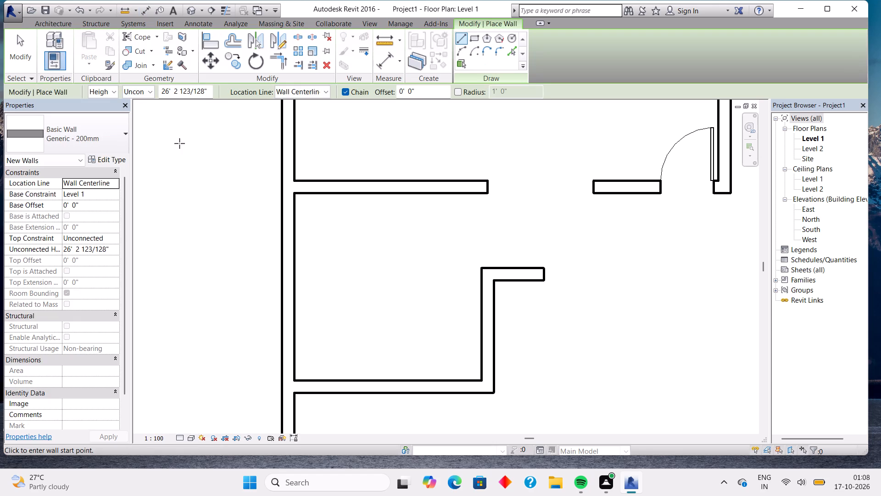
{"action": "left_click", "coordinate": [593, 189]}
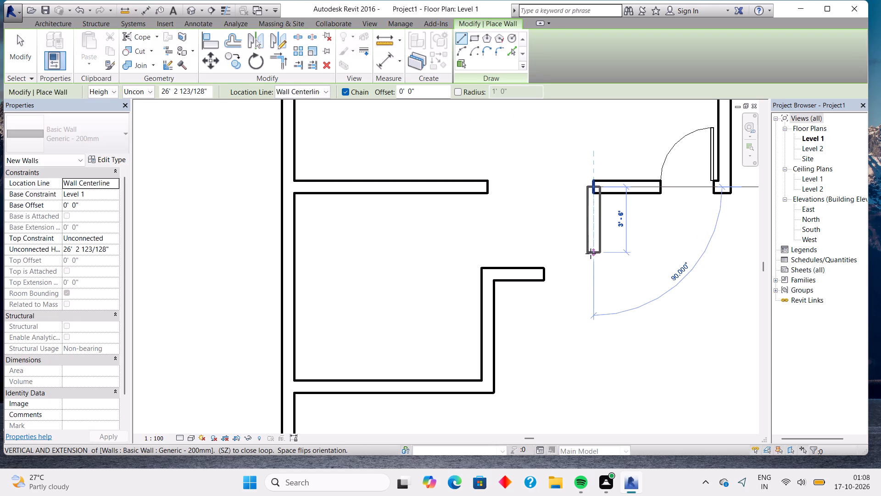
{"action": "key", "text": "Escape"}
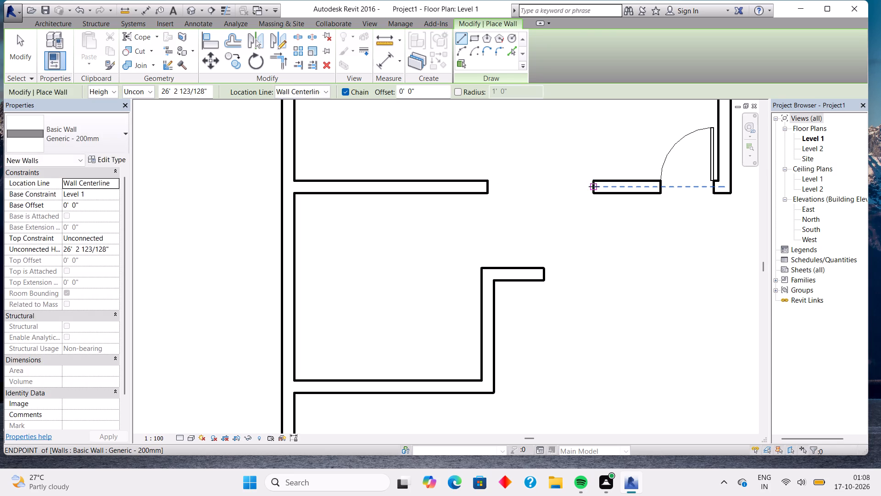
{"action": "scroll", "coordinate": [594, 186], "scroll_direction": "up", "scroll_amount": 5}
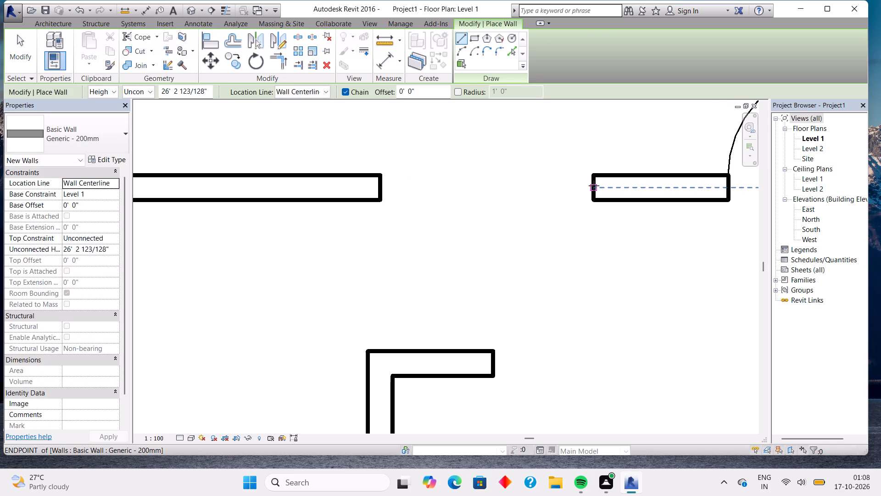
{"action": "left_click", "coordinate": [592, 176]}
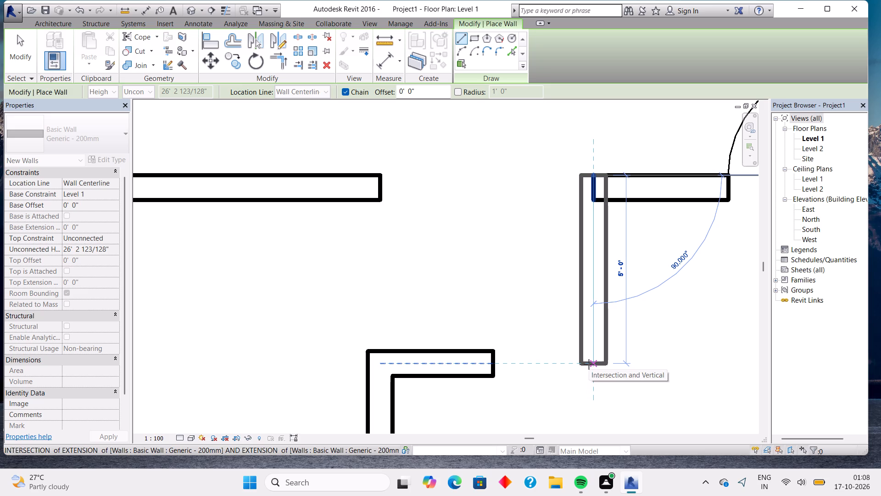
{"action": "middle_click_drag", "start_coordinate": [589, 364], "coordinate": [595, 203]}
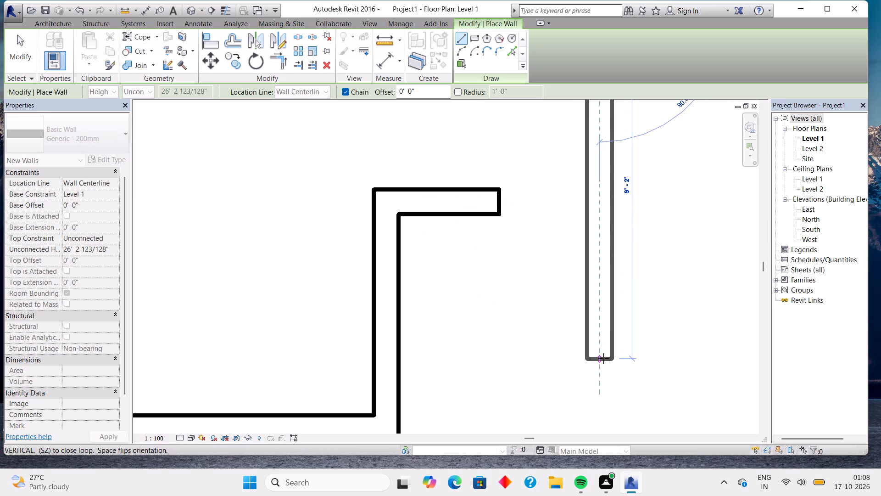
{"action": "middle_click_drag", "start_coordinate": [603, 358], "coordinate": [585, 182]}
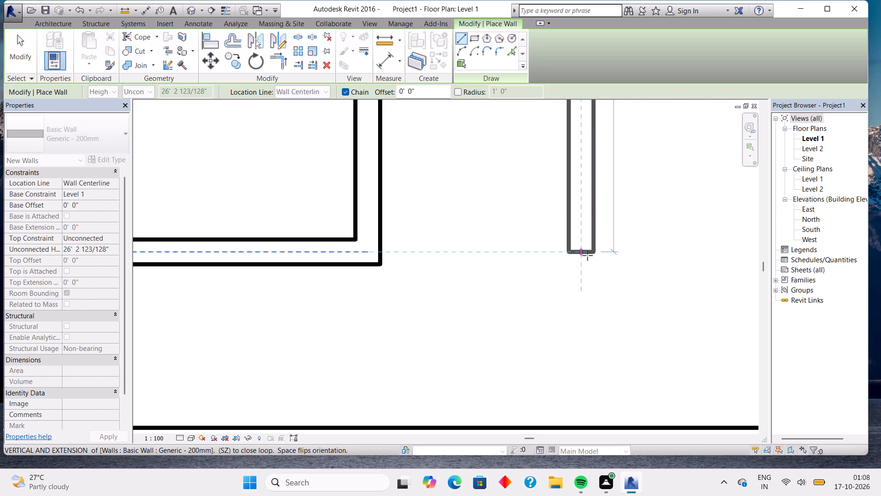
{"action": "left_click", "coordinate": [582, 255]}
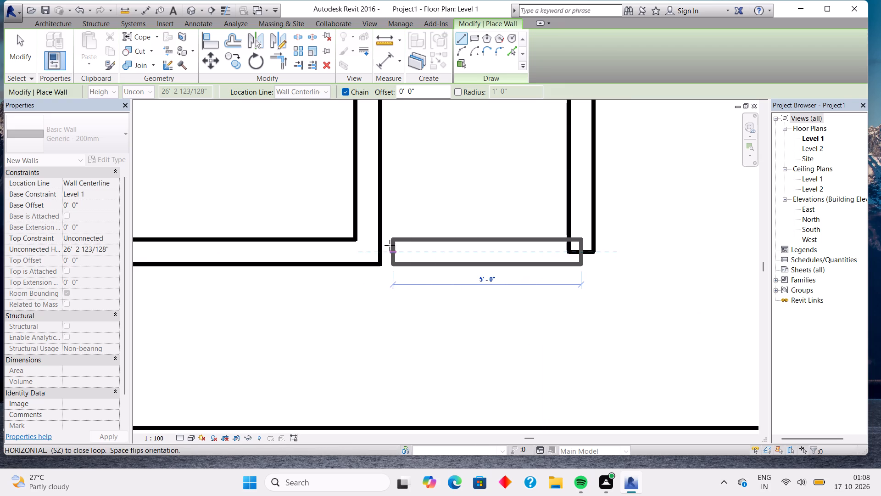
{"action": "left_click", "coordinate": [376, 252]}
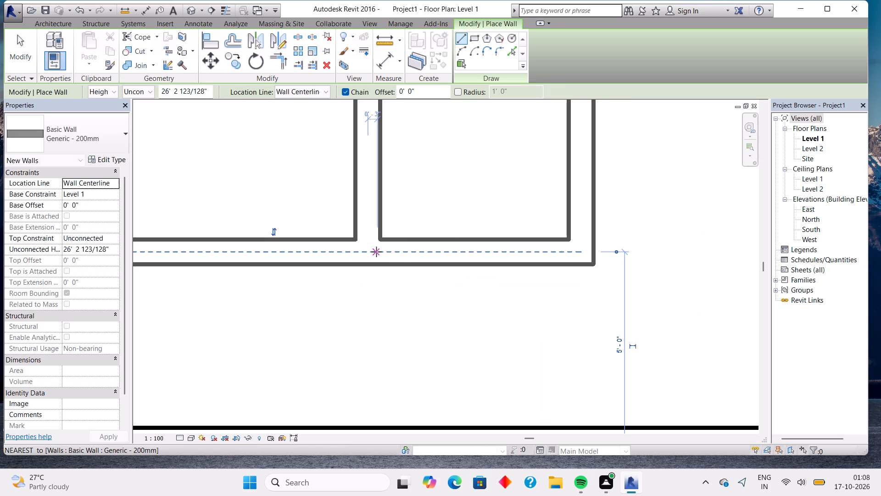
{"action": "key", "text": "Escape"}
Check the clear east-west width of the small room east of the southwest room with an aligned dimension, without placing it.
{"action": "scroll", "coordinate": [442, 196], "scroll_direction": "down", "scroll_amount": 5}
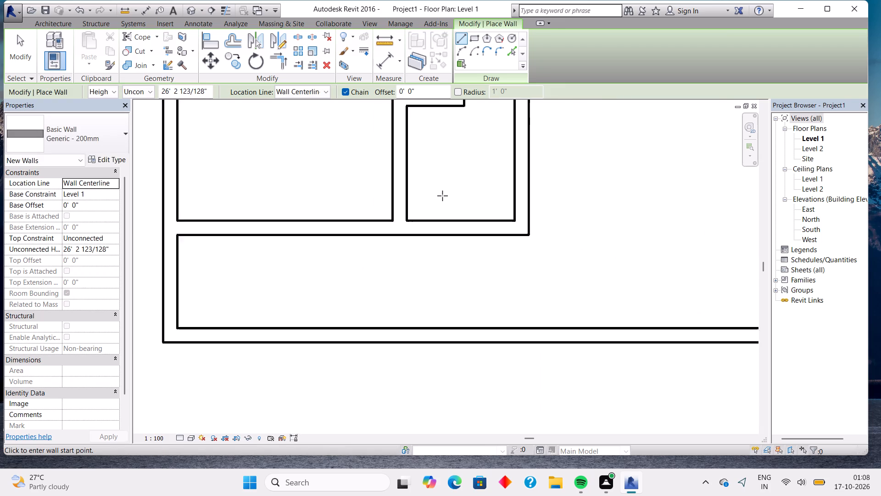
{"action": "scroll", "coordinate": [442, 196], "scroll_direction": "down", "scroll_amount": 2}
{"action": "middle_click_drag", "start_coordinate": [460, 147], "coordinate": [459, 224]}
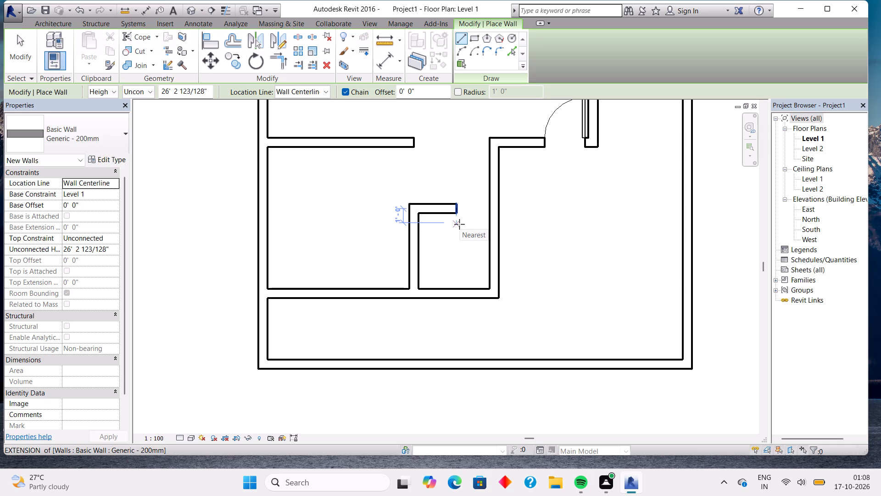
{"action": "left_click", "coordinate": [387, 68]}
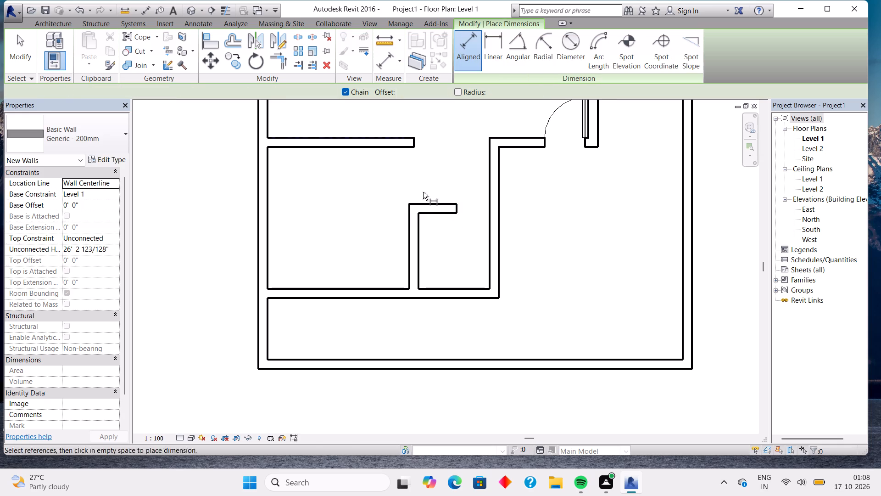
{"action": "left_click", "coordinate": [422, 241]}
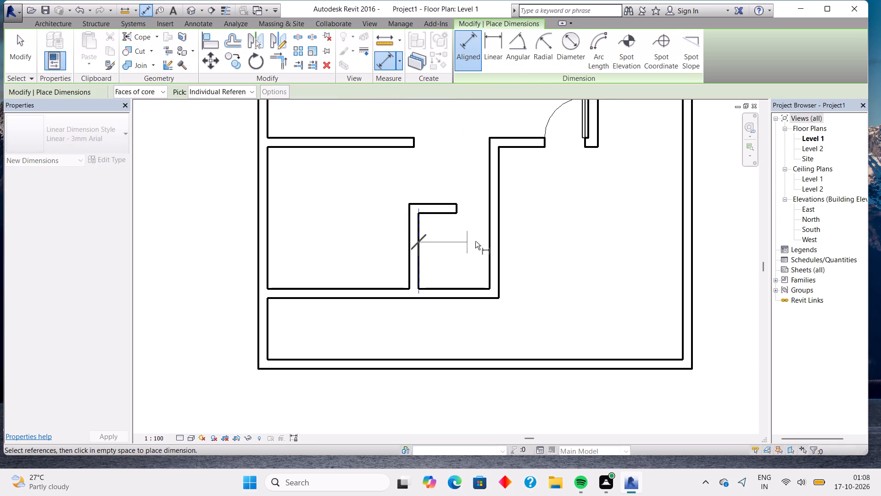
{"action": "left_click", "coordinate": [488, 237]}
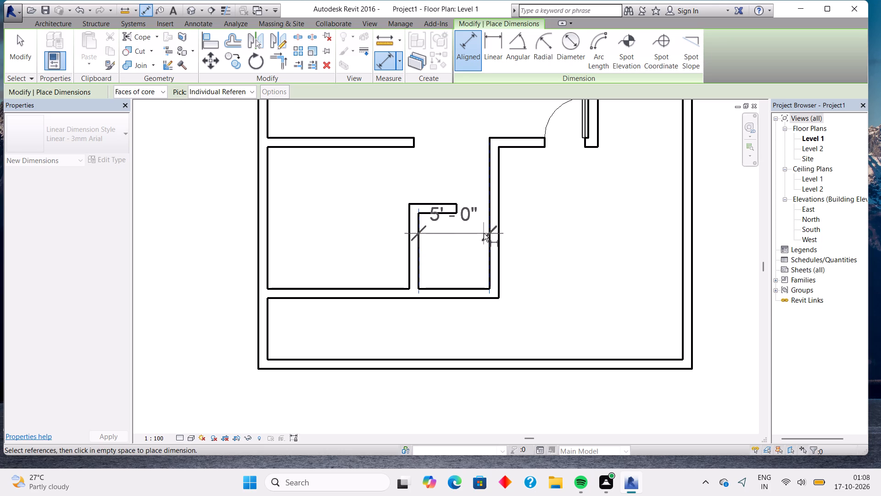
{"action": "key", "text": "Escape"}
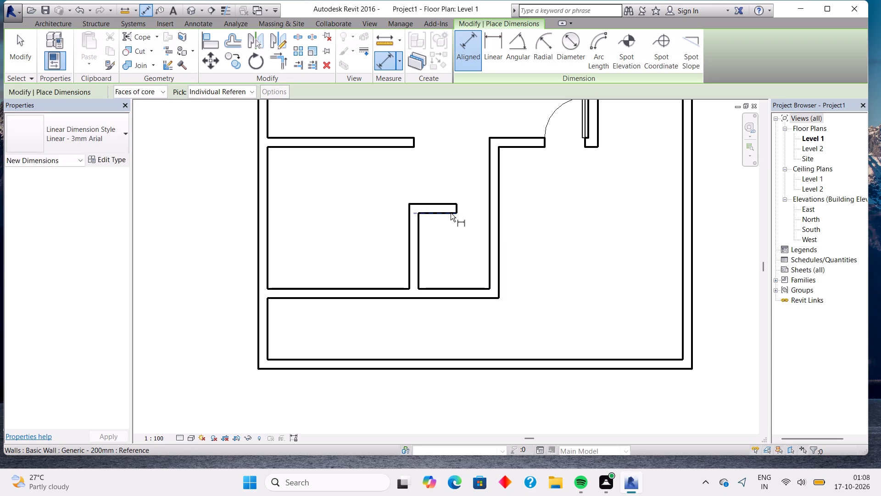
Check the small room's clear distance between its short north wall and south wall with an aligned dimension, without placing it.
{"action": "left_click", "coordinate": [451, 213]}
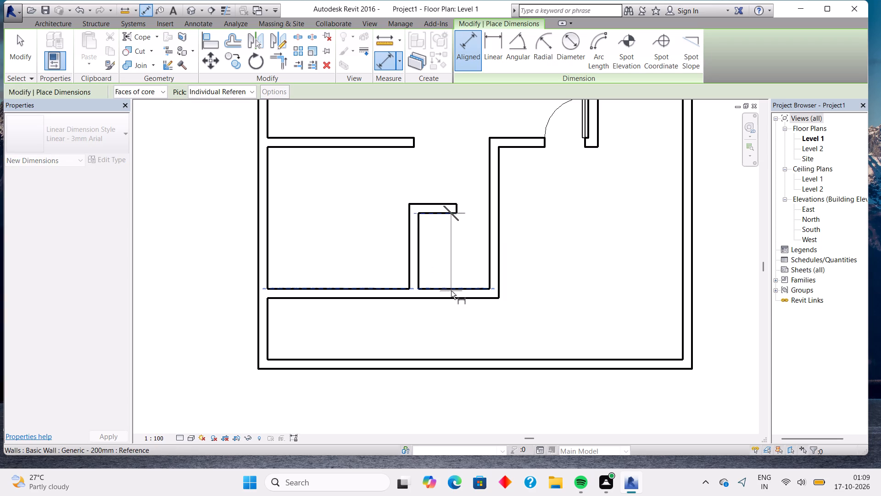
{"action": "scroll", "coordinate": [451, 290], "scroll_direction": "up", "scroll_amount": 4}
{"action": "left_click", "coordinate": [452, 289]}
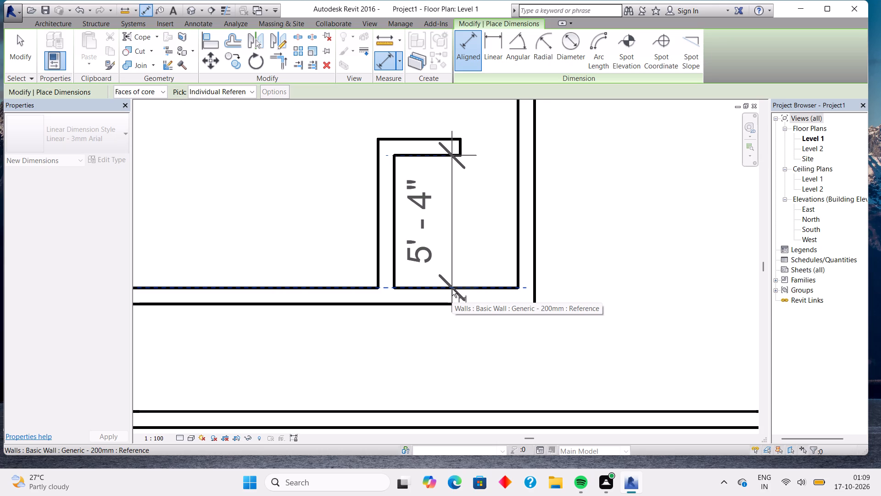
{"action": "scroll", "coordinate": [461, 248], "scroll_direction": "down", "scroll_amount": 3}
{"action": "middle_click_drag", "start_coordinate": [461, 233], "coordinate": [459, 301]}
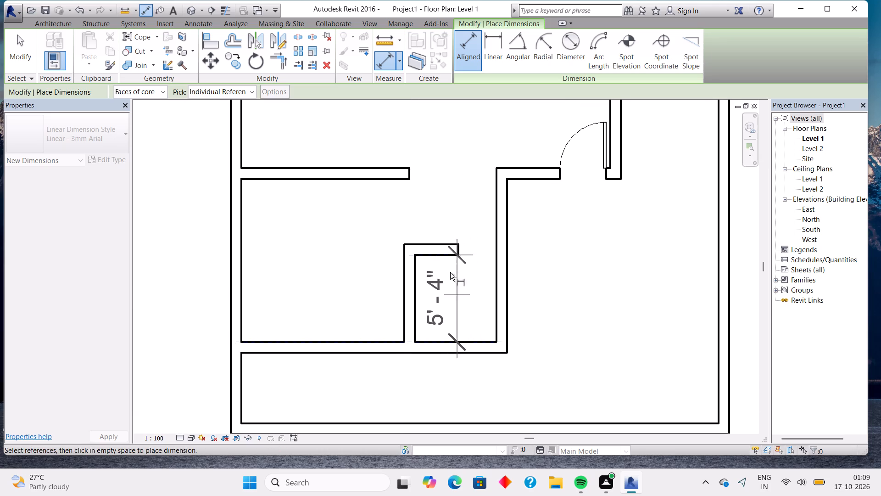
{"action": "key", "text": "Escape"}
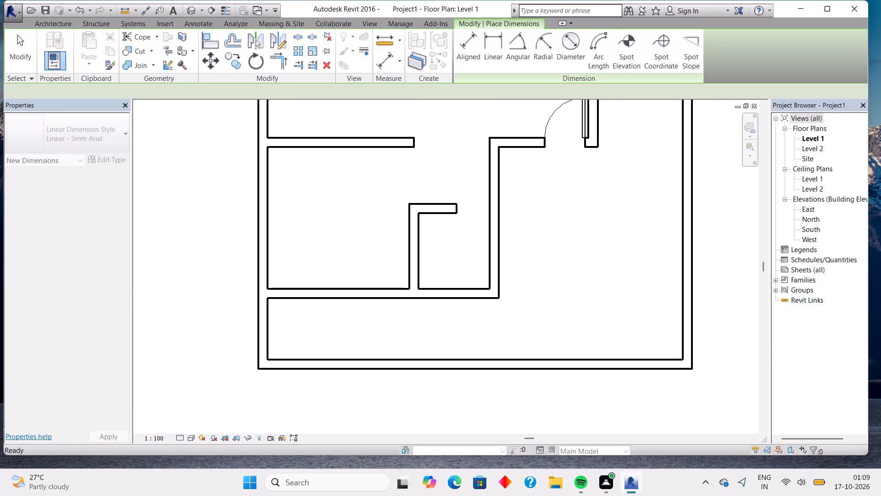
{"action": "left_click", "coordinate": [442, 210]}
{"action": "key", "text": "Escape"}
{"action": "key", "text": "Escape"}
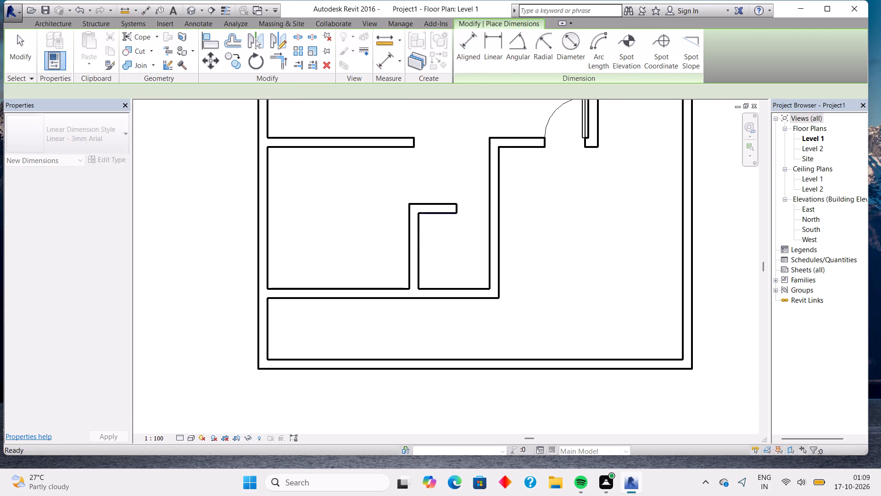
Nudge the small room's short north wall about 4" north.
{"action": "left_click", "coordinate": [442, 210]}
{"action": "key", "text": "Up"}
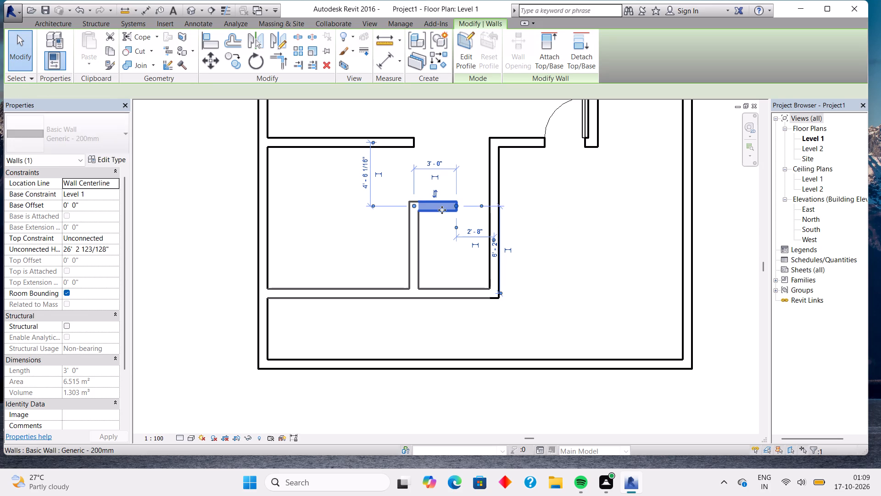
{"action": "key", "text": "Up"}
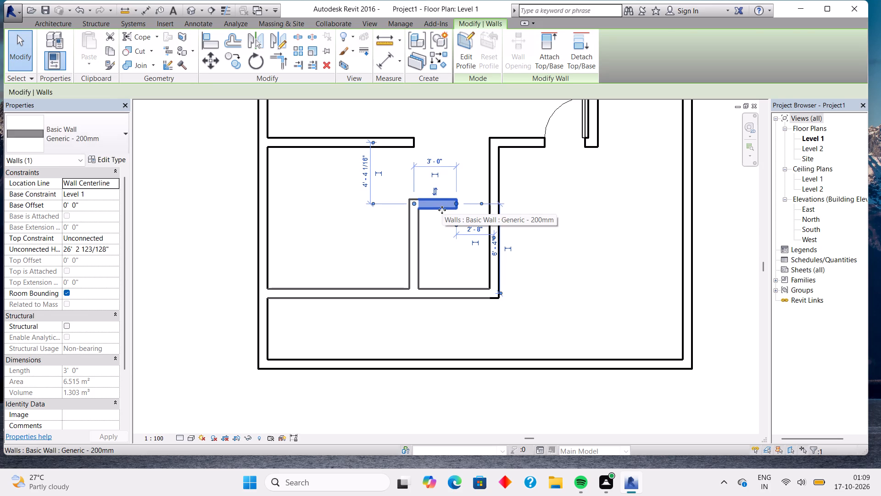
{"action": "key", "text": "Escape"}
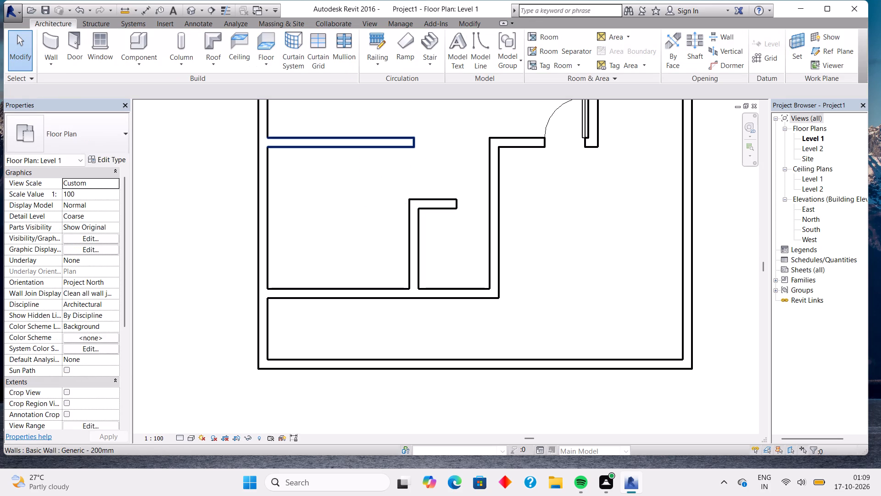
Start an aligned dimension to check a clear distance from the inner rooms' shared south wall.
{"action": "left_click", "coordinate": [45, 38]}
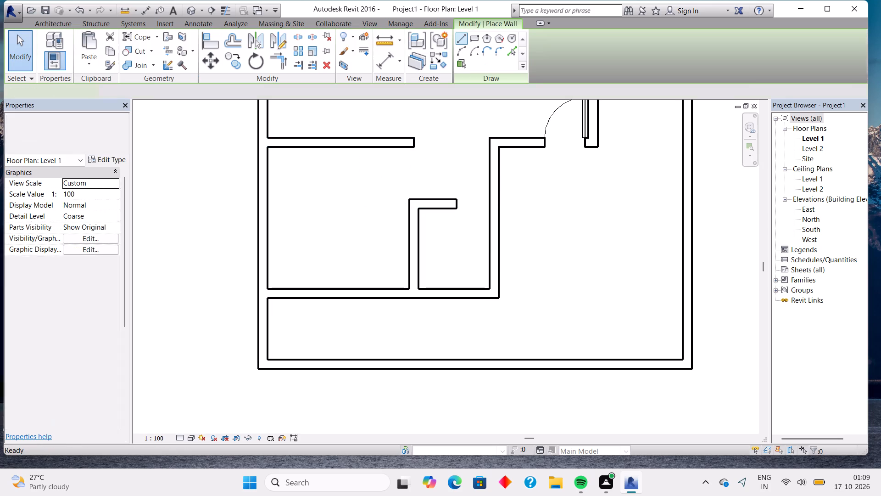
{"action": "left_click", "coordinate": [384, 62]}
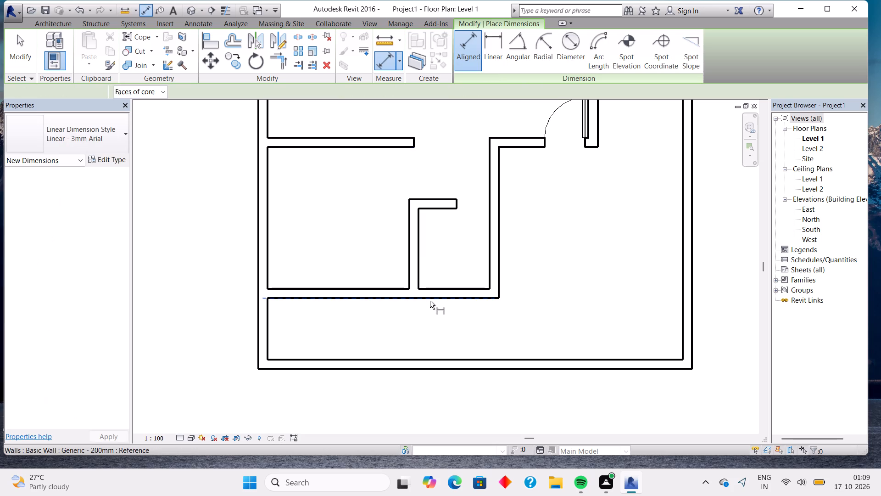
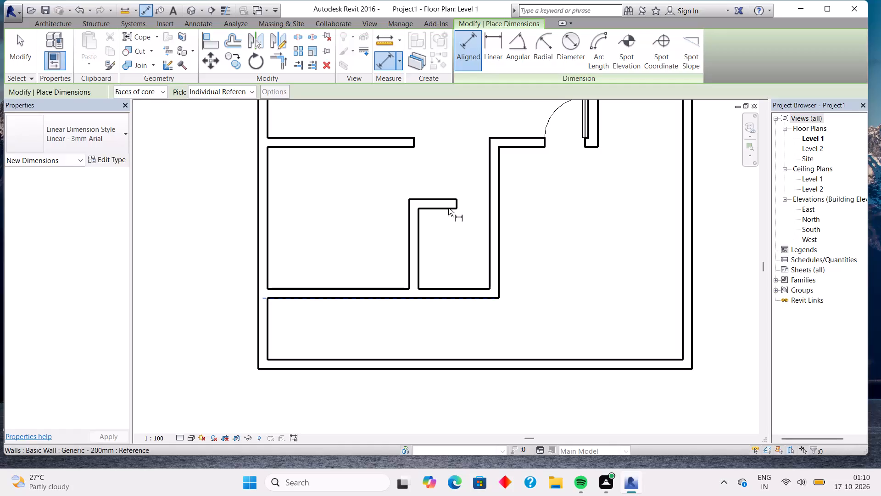
Check the small room's clear distance between its short north wall and the shared south wall with an aligned dimension, without placing it.
{"action": "left_click", "coordinate": [448, 208]}
{"action": "left_click", "coordinate": [435, 287]}
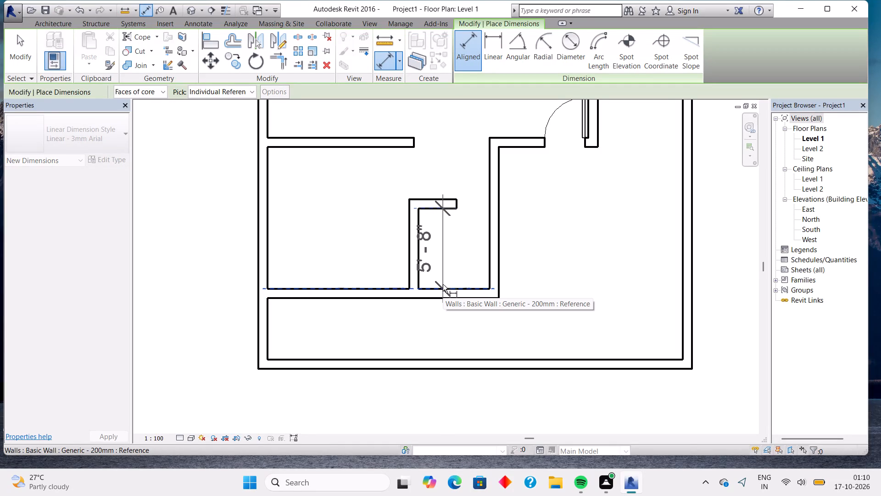
{"action": "key", "text": "grave"}
{"action": "key", "text": "Escape"}
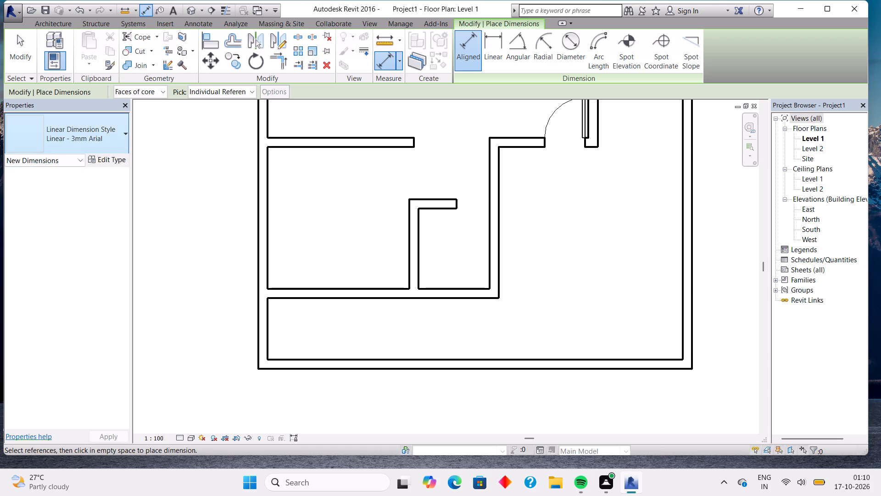
{"action": "left_click", "coordinate": [108, 137]}
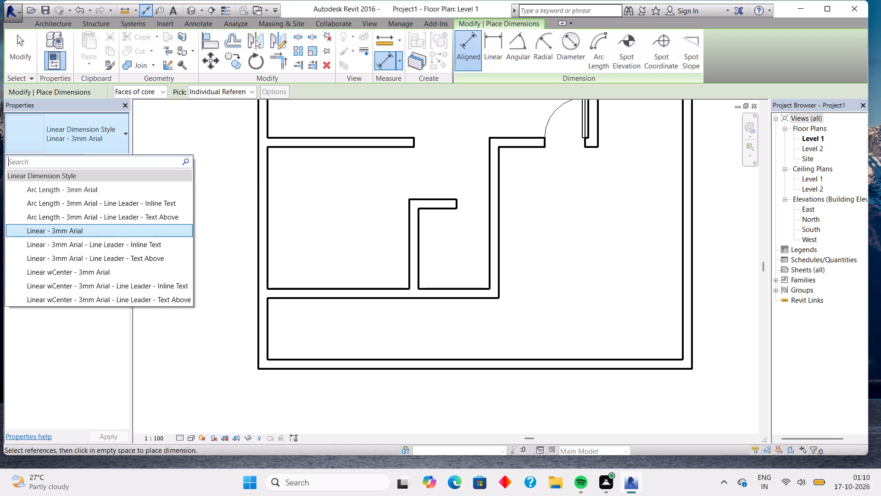
{"action": "left_click", "coordinate": [206, 126]}
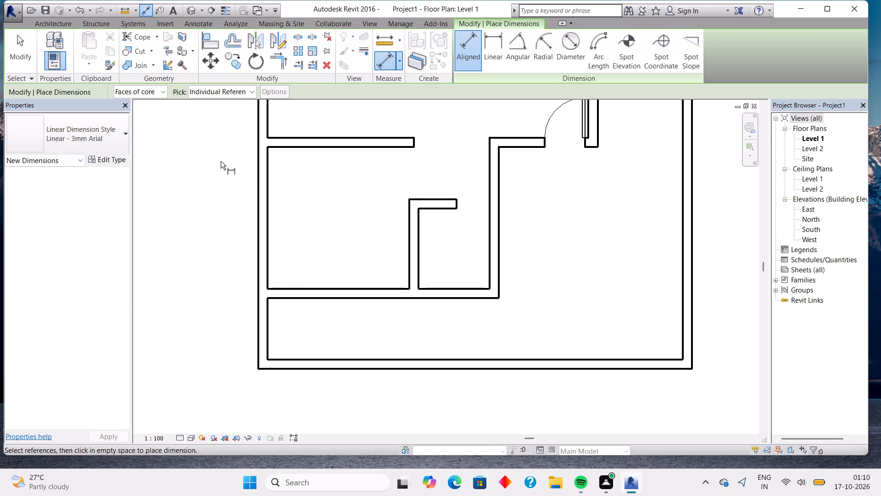
Check the small room's clear east-west width with an aligned dimension, without placing it.
{"action": "left_click", "coordinate": [418, 242]}
{"action": "left_click", "coordinate": [489, 234]}
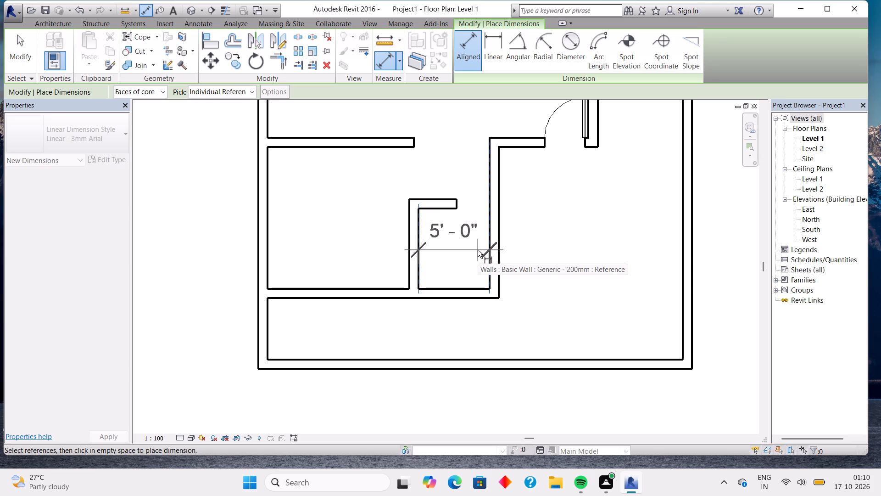
{"action": "key", "text": "Escape"}
{"action": "key", "text": "Escape"}
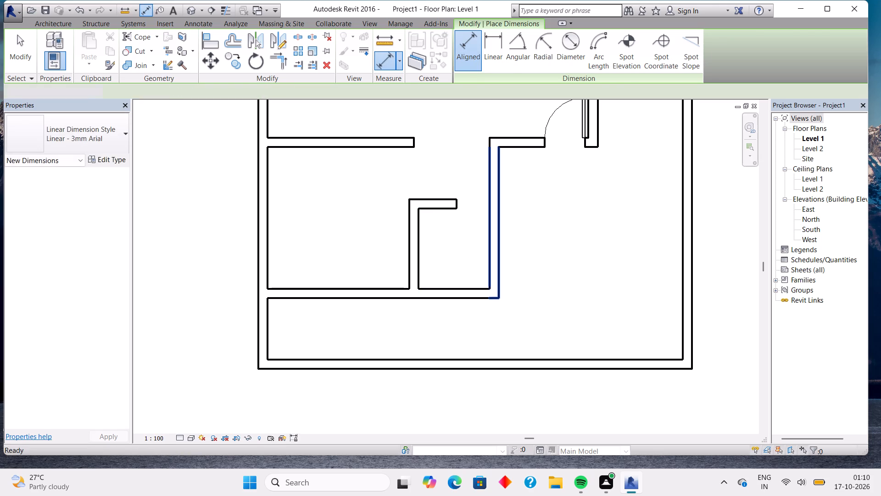
Nudge the small room's long east wall about 2" west.
{"action": "left_click", "coordinate": [497, 237]}
{"action": "key", "text": "Left"}
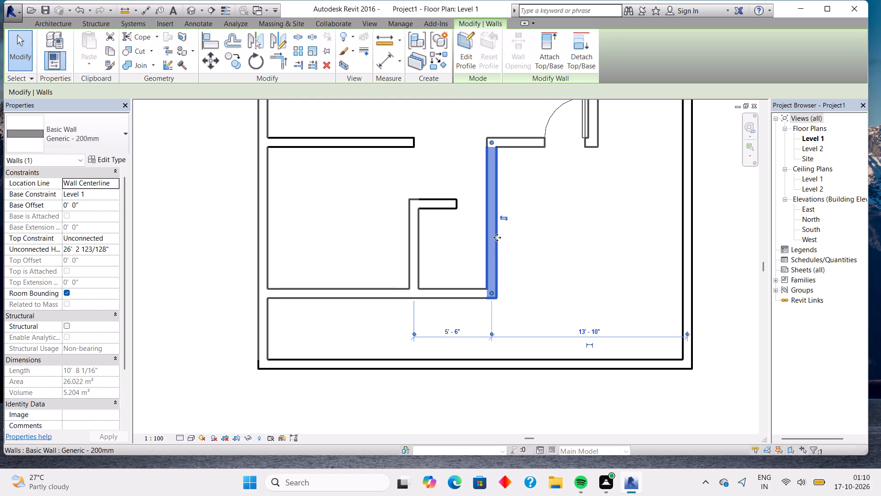
{"action": "key", "text": "Escape"}
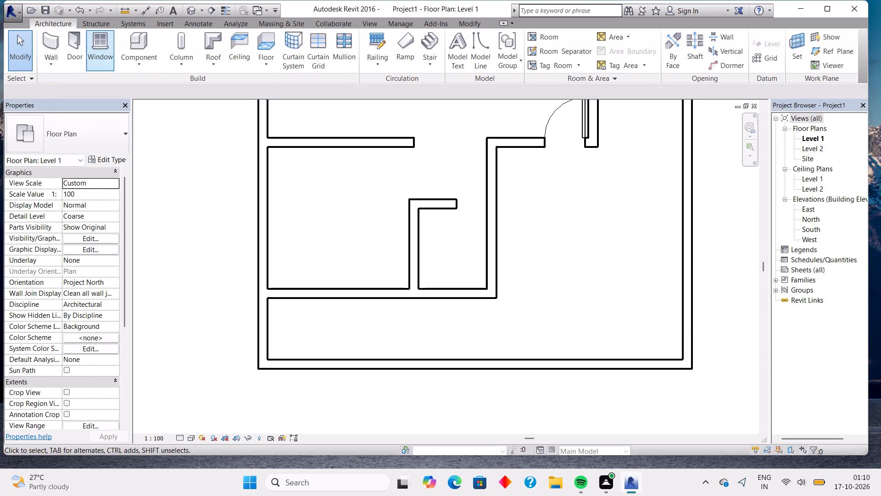
Recheck the small room's clear east-west width with an aligned dimension, without placing it.
{"action": "left_click", "coordinate": [44, 40]}
{"action": "left_click", "coordinate": [389, 64]}
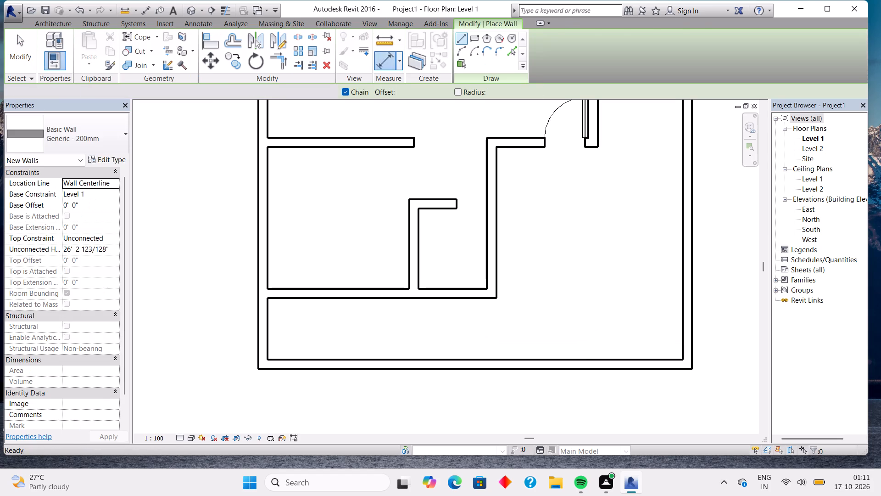
{"action": "left_click", "coordinate": [421, 231]}
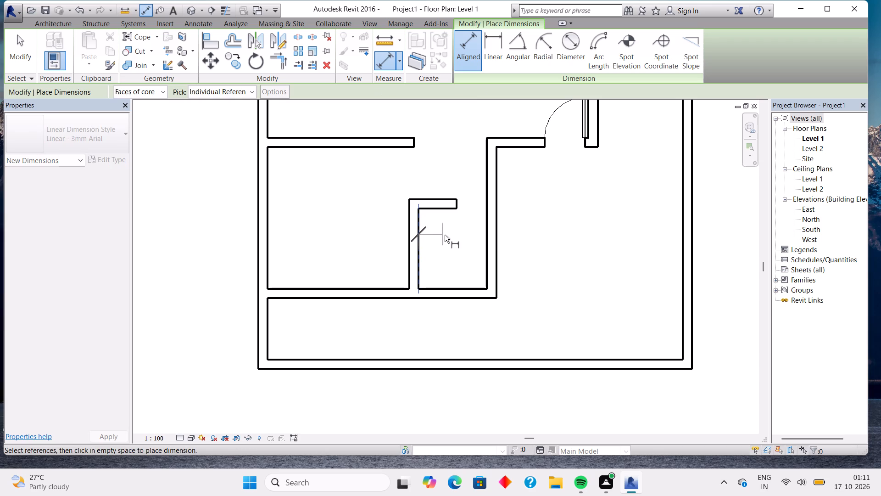
{"action": "left_click", "coordinate": [488, 229]}
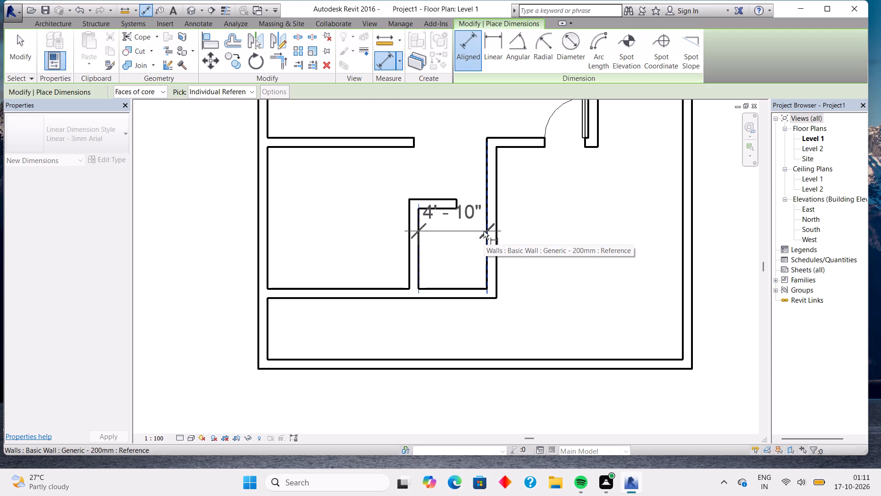
{"action": "key", "text": "Escape"}
{"action": "key", "text": "Escape"}
Nudge the small room's long east wall about another 2" west.
{"action": "left_click", "coordinate": [484, 231]}
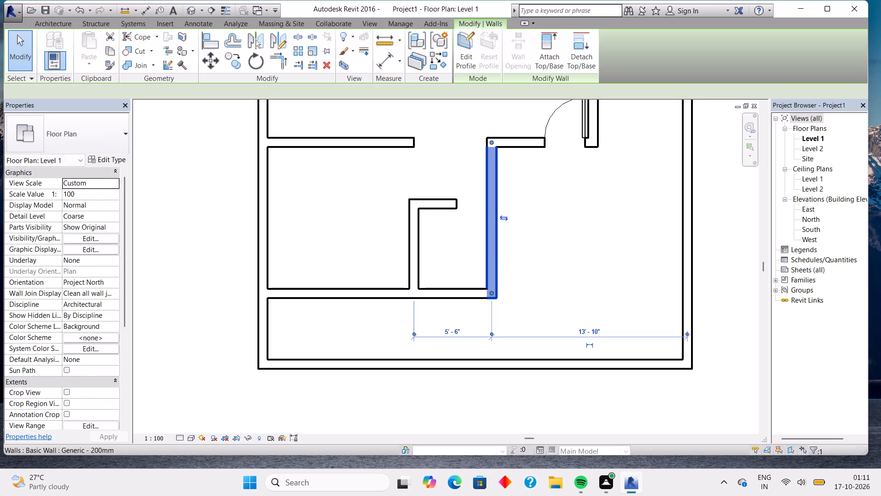
{"action": "key", "text": "Left"}
{"action": "key", "text": "Escape"}
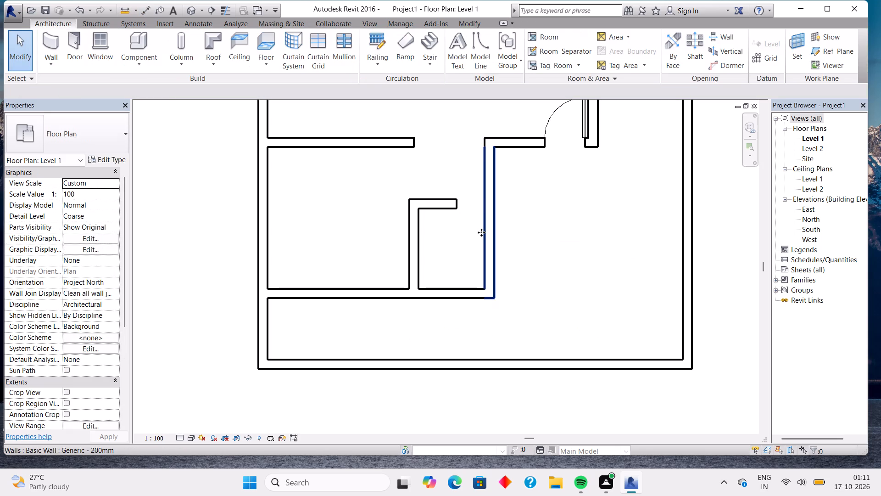
Shorten the small room's short north wall from its free east end to a length of 2'-4".
{"action": "scroll", "coordinate": [481, 232], "scroll_direction": "up", "scroll_amount": 3}
{"action": "left_click", "coordinate": [443, 187]}
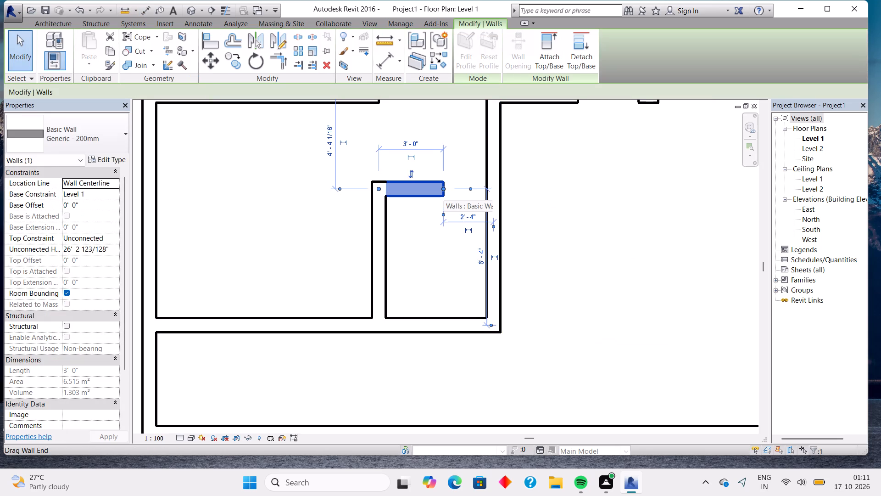
{"action": "left_click_drag", "start_coordinate": [443, 187], "coordinate": [429, 194]}
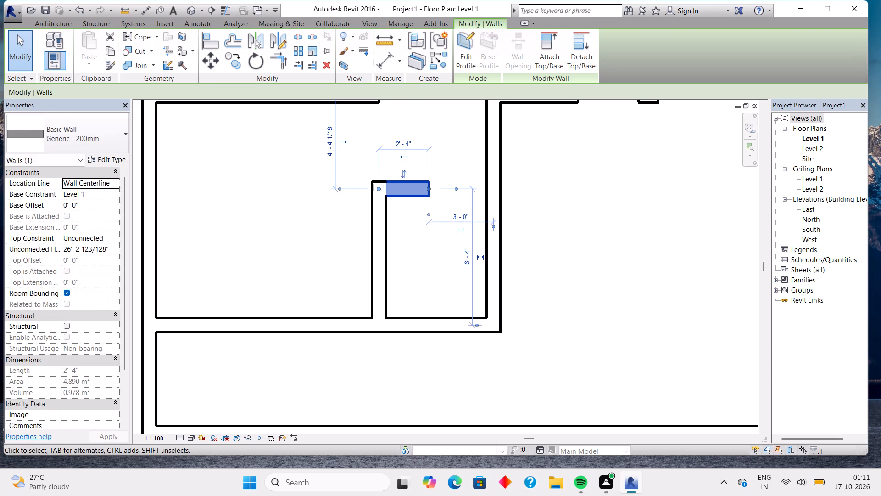
{"action": "key", "text": "Escape"}
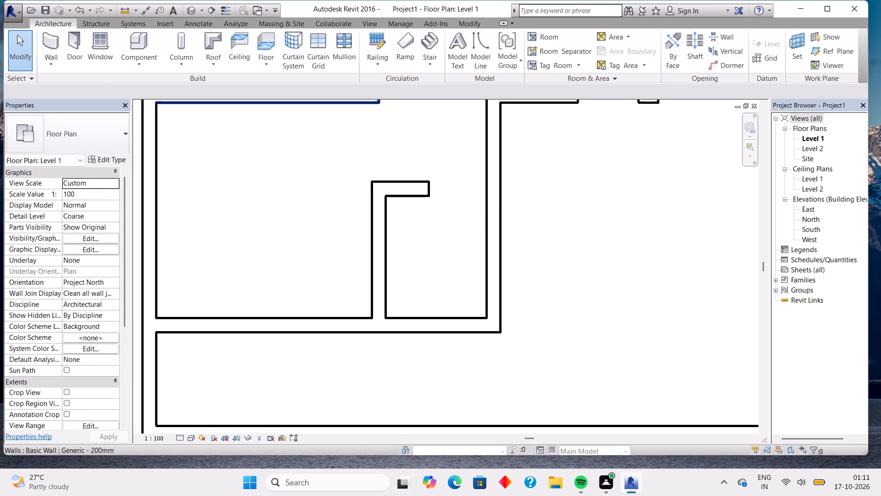
Check the small room's clear width between its west and east walls with an aligned dimension, without placing it.
{"action": "left_click", "coordinate": [48, 40]}
{"action": "left_click", "coordinate": [385, 254]}
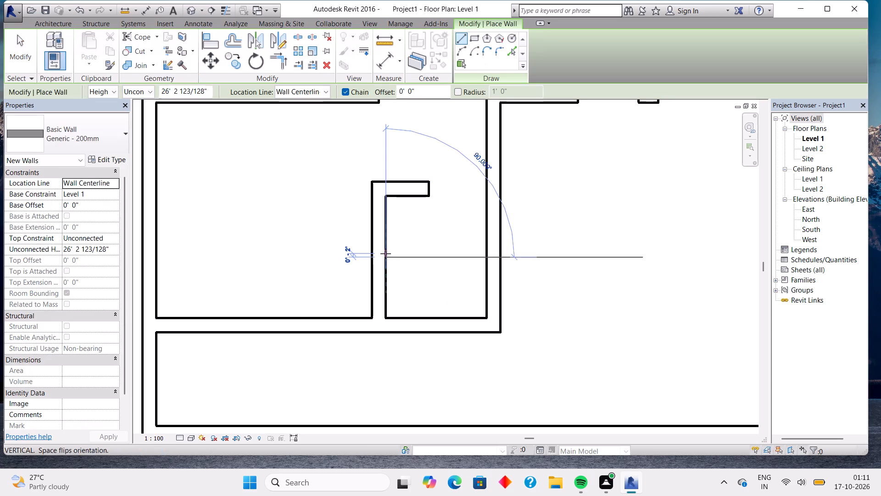
{"action": "key", "text": "Escape"}
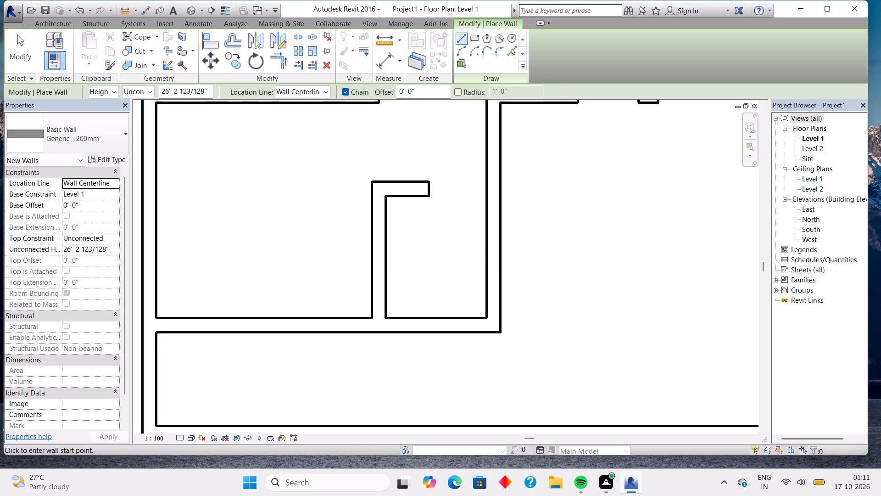
{"action": "left_click", "coordinate": [387, 66]}
{"action": "left_click", "coordinate": [385, 247]}
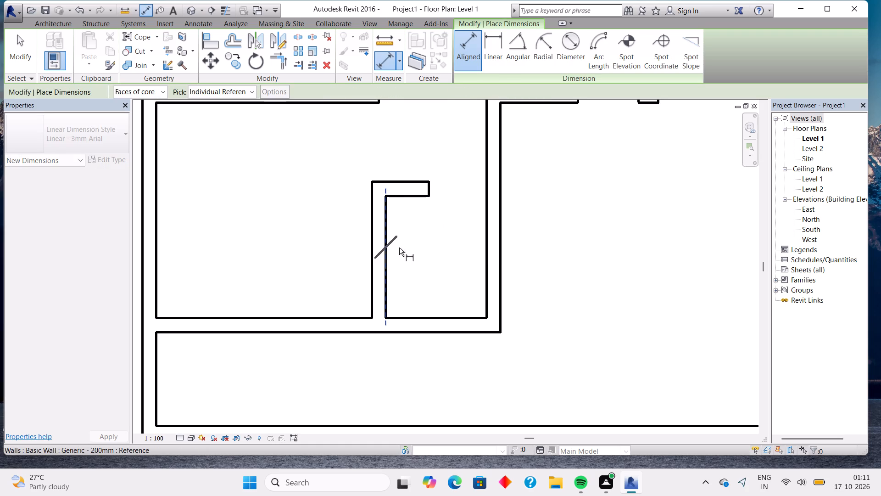
{"action": "left_click", "coordinate": [486, 225]}
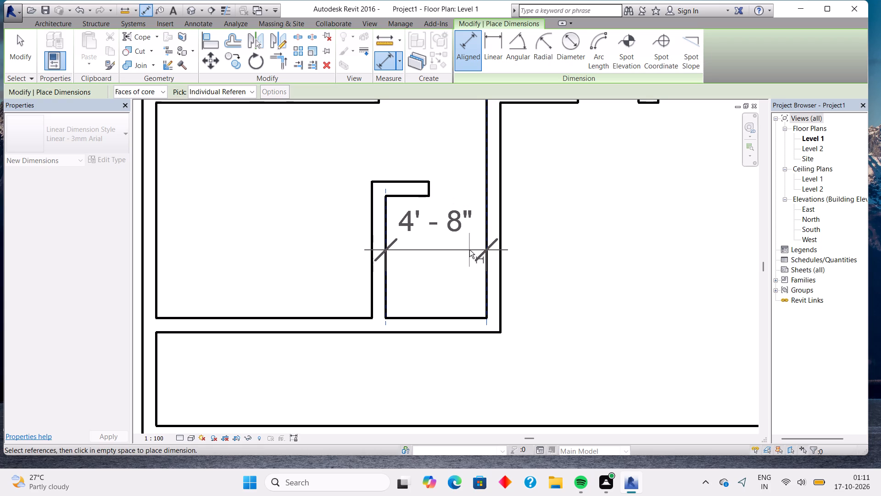
{"action": "key", "text": "Escape"}
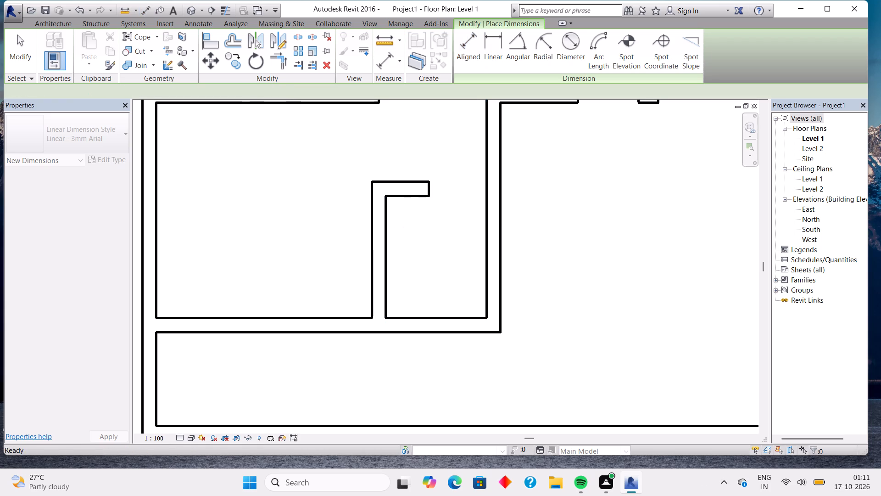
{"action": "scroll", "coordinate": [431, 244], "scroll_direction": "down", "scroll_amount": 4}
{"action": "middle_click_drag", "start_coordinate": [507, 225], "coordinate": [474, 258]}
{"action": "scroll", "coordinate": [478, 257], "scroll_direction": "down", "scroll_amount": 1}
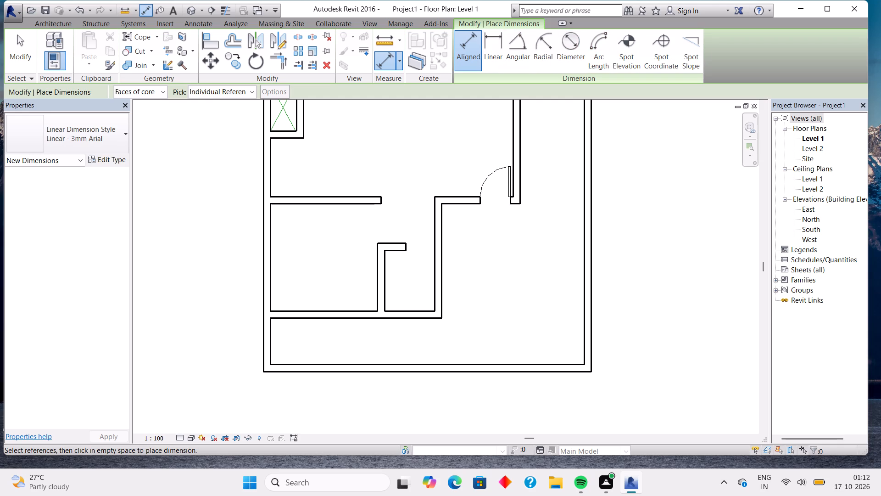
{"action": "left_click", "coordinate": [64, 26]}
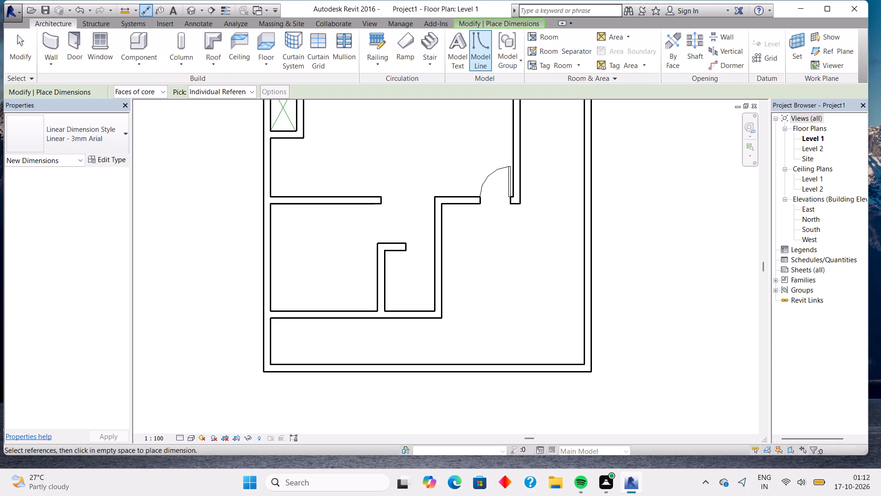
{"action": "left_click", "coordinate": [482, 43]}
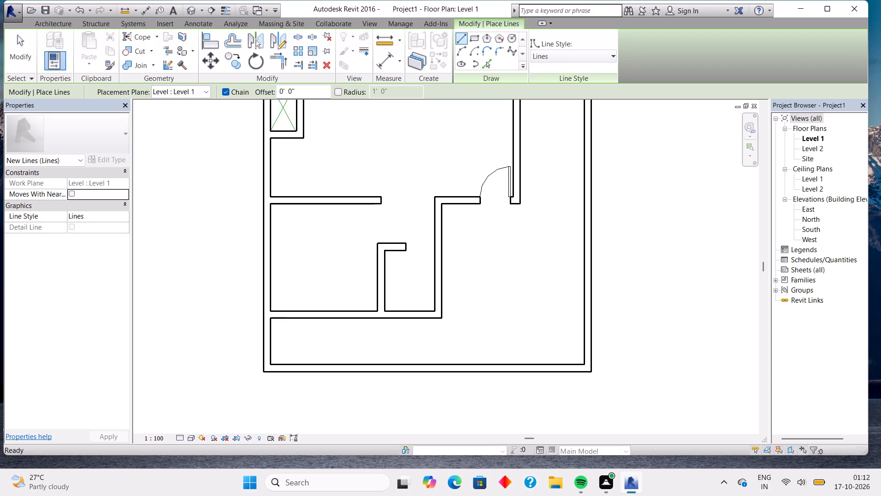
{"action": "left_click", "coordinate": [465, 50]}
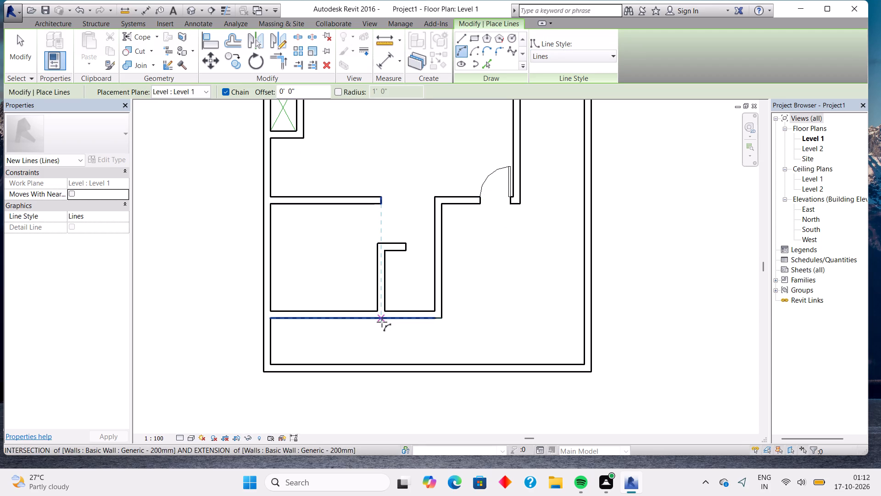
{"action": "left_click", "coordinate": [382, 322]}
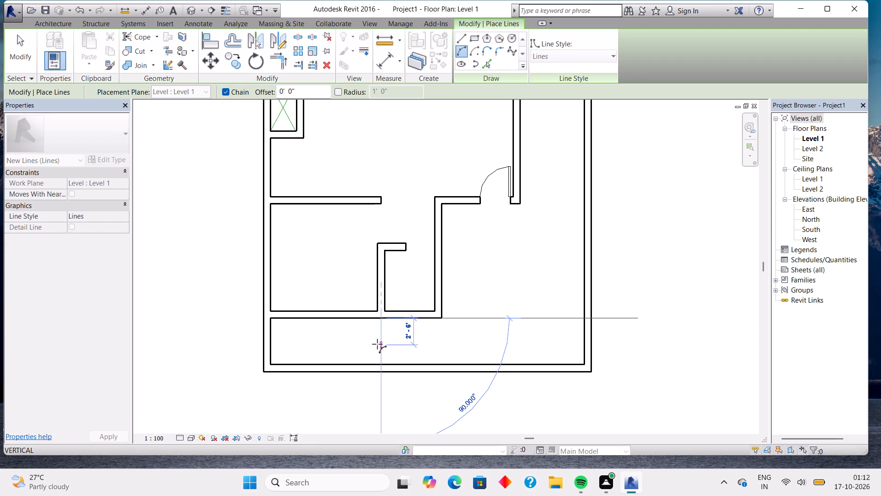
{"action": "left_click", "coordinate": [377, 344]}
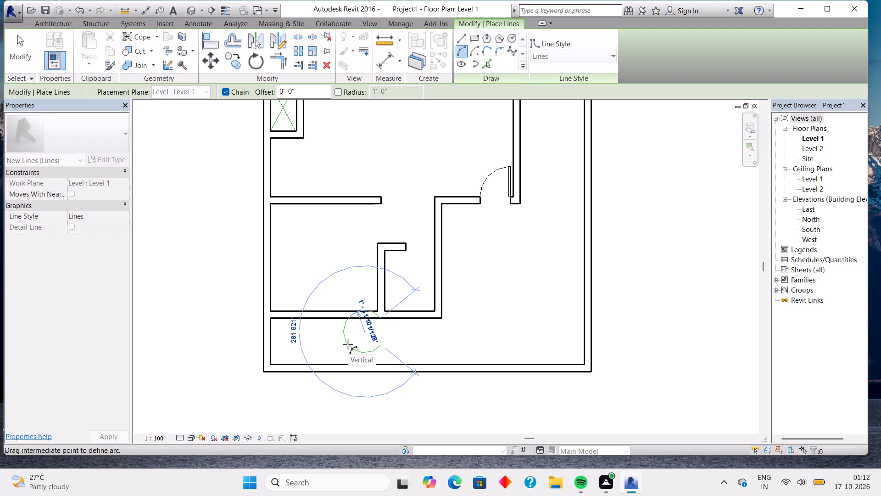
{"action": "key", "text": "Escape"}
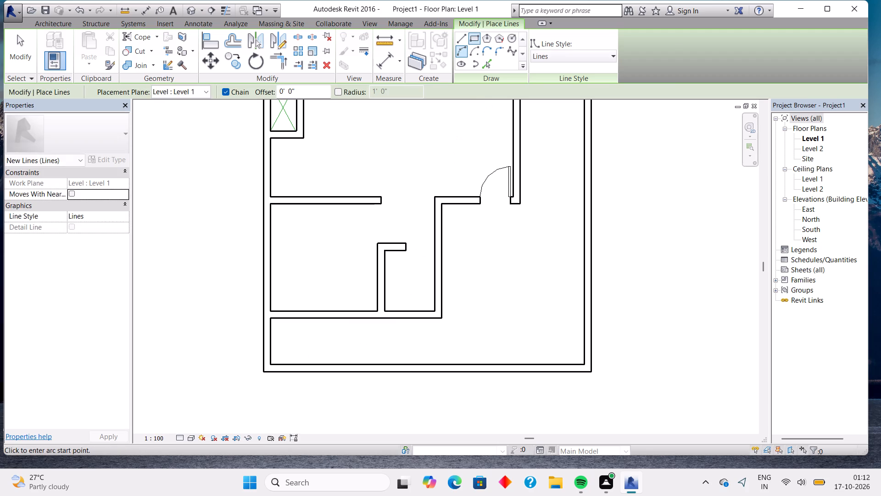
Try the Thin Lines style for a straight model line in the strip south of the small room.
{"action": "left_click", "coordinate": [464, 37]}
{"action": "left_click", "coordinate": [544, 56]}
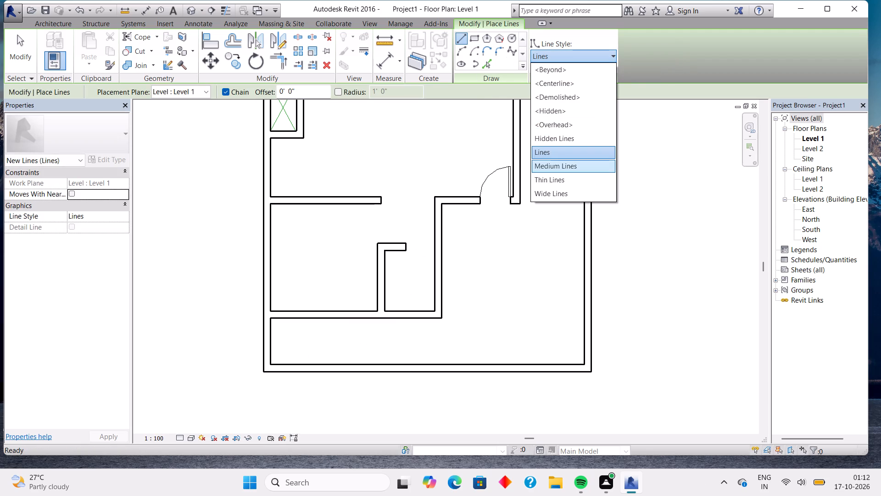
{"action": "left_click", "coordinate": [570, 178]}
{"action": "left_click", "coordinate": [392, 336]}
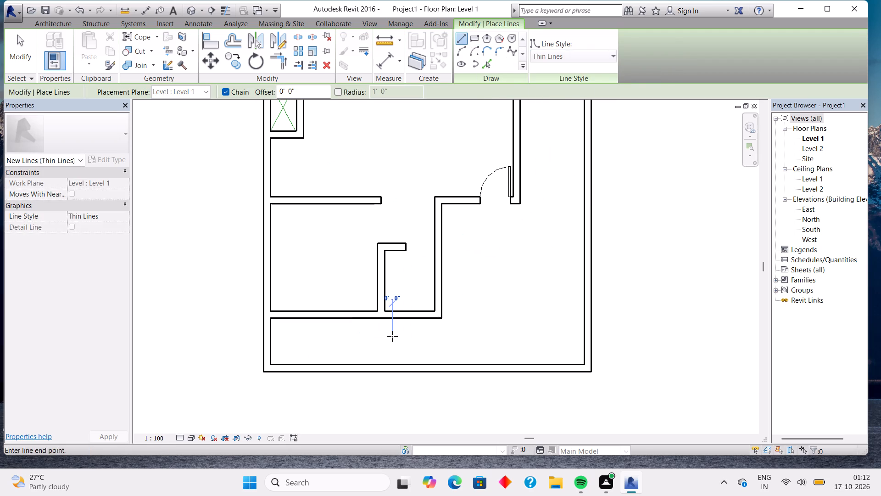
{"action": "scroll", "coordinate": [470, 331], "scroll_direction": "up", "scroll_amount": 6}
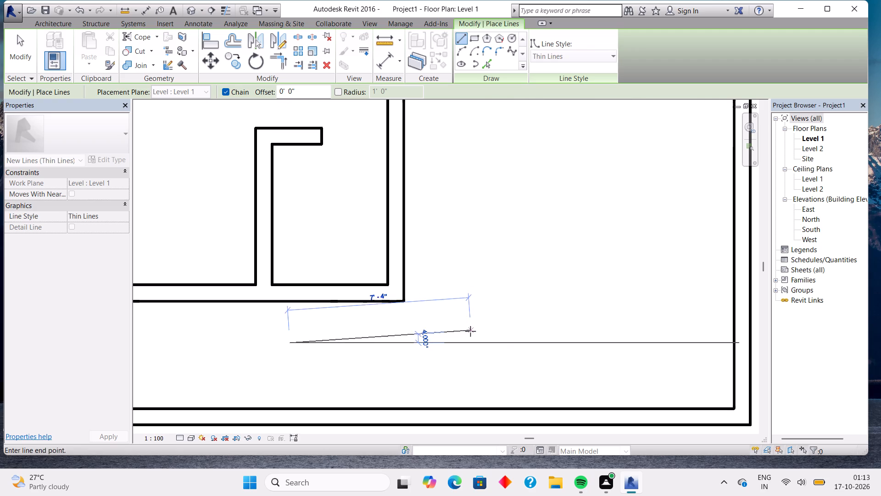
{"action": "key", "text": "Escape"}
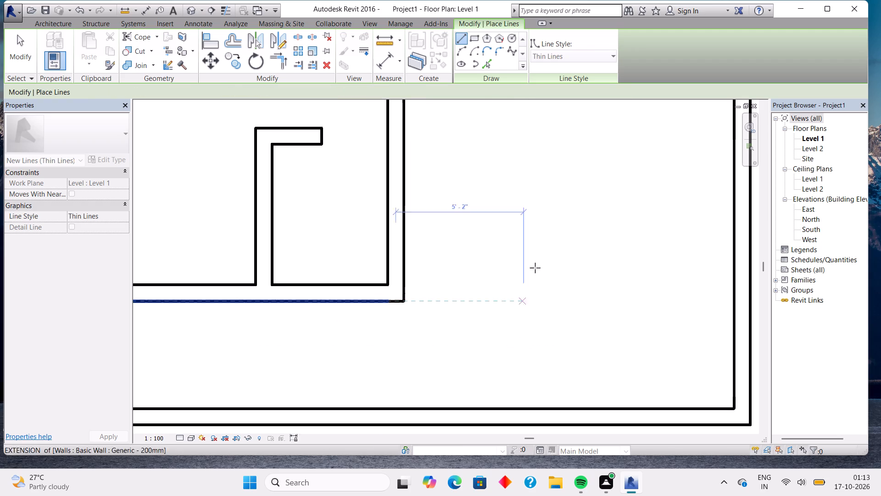
Set the model line style to <Demolished> and try a straight line in the south strip without completing it.
{"action": "left_click", "coordinate": [586, 55]}
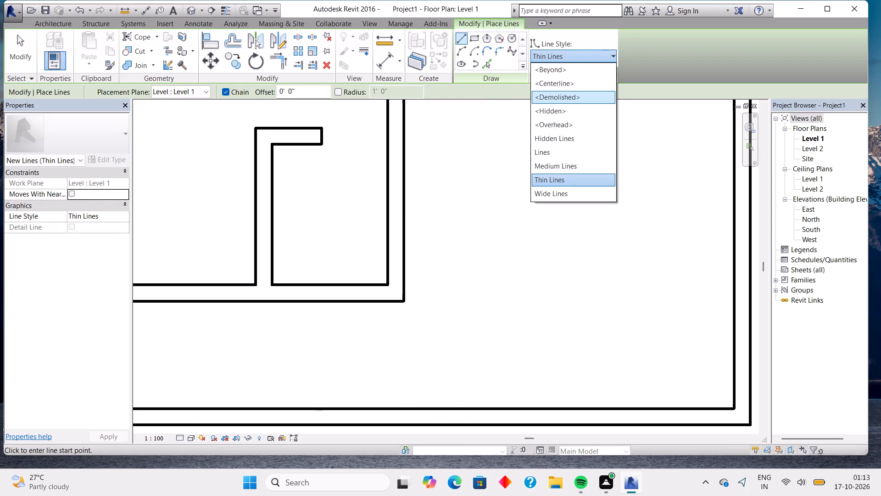
{"action": "left_click", "coordinate": [581, 95]}
{"action": "left_click", "coordinate": [407, 377]}
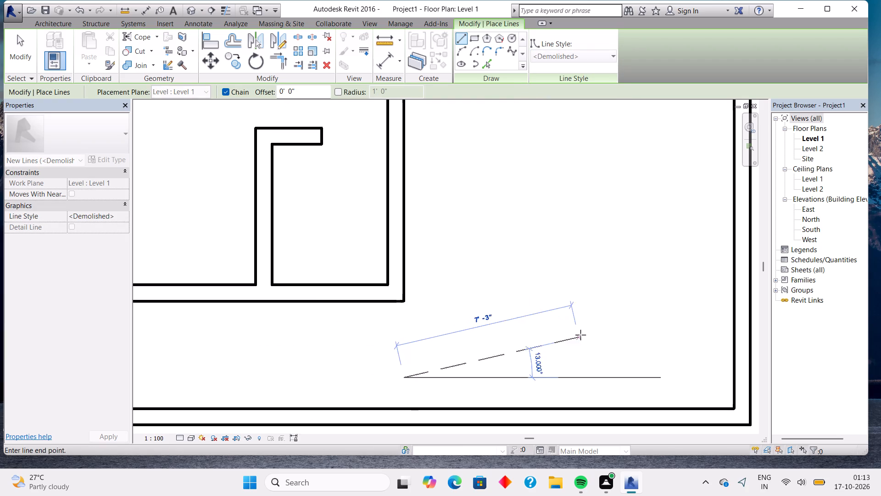
{"action": "key", "text": "Escape"}
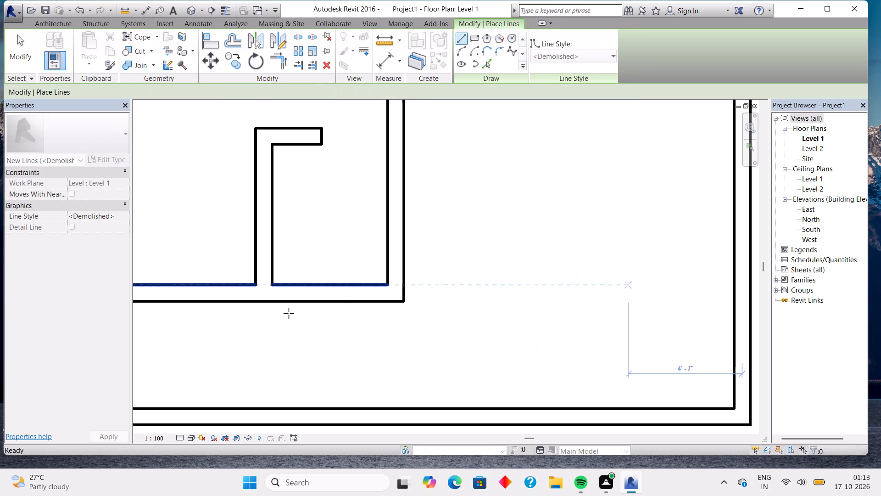
Draw an L-shaped <Demolished> model line from below the small room's west wall, about 3'-1" south, and about 19' east to the outer wall.
{"action": "left_click", "coordinate": [264, 303]}
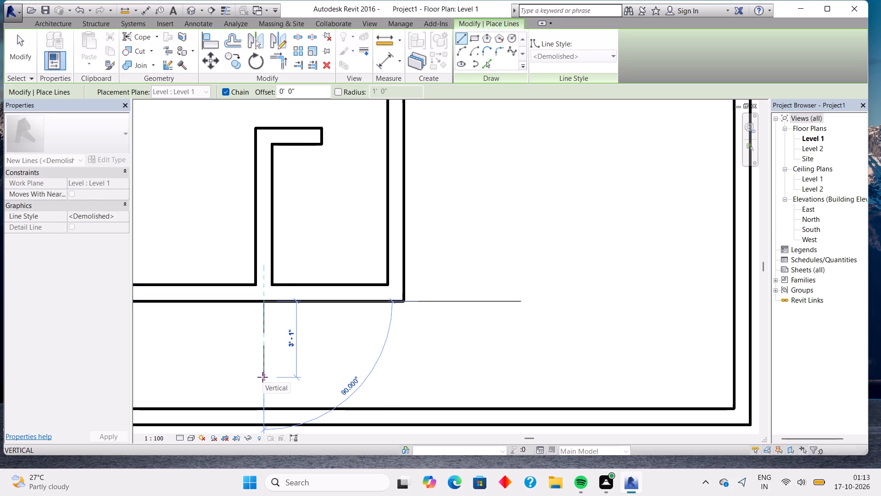
{"action": "left_click", "coordinate": [262, 377]}
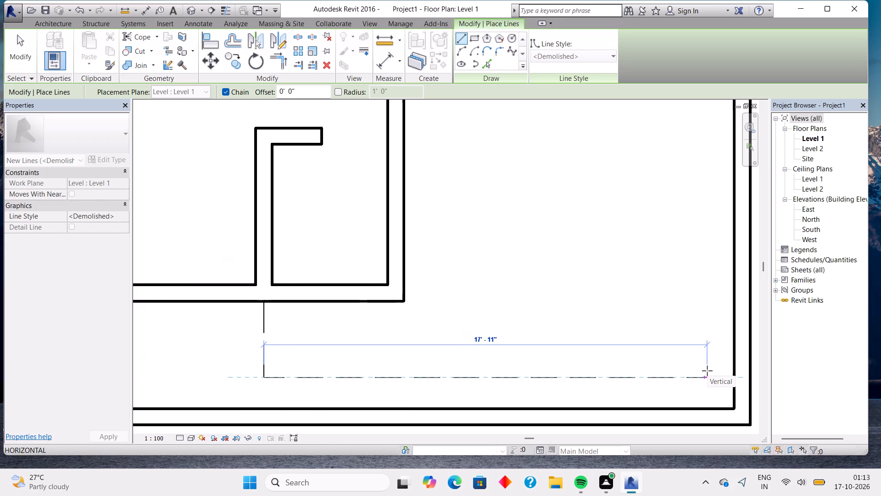
{"action": "left_click", "coordinate": [734, 369]}
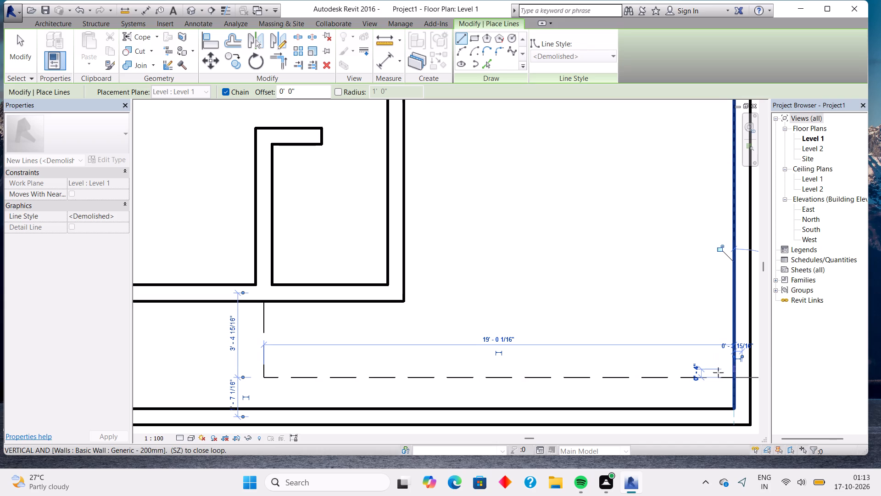
{"action": "key", "text": "Escape"}
Draw a second L-shaped <Demolished> line west of the first, about 1'-6" south from the strip's north wall and east to the first line.
{"action": "middle_click_drag", "start_coordinate": [325, 322], "coordinate": [580, 332]}
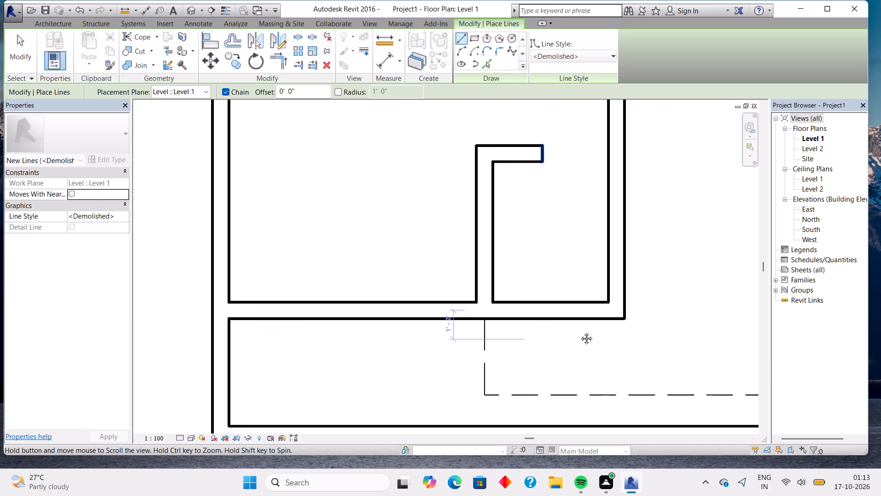
{"action": "middle_click_drag", "start_coordinate": [580, 332], "coordinate": [614, 306]}
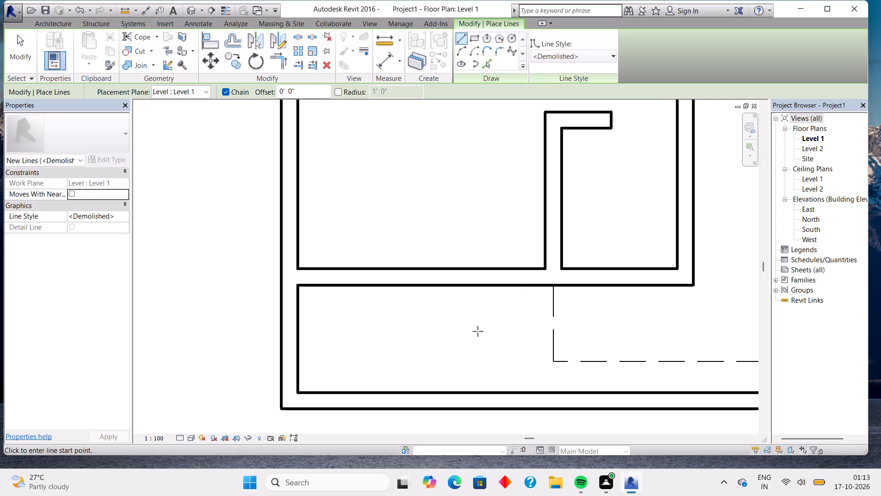
{"action": "left_click", "coordinate": [384, 288]}
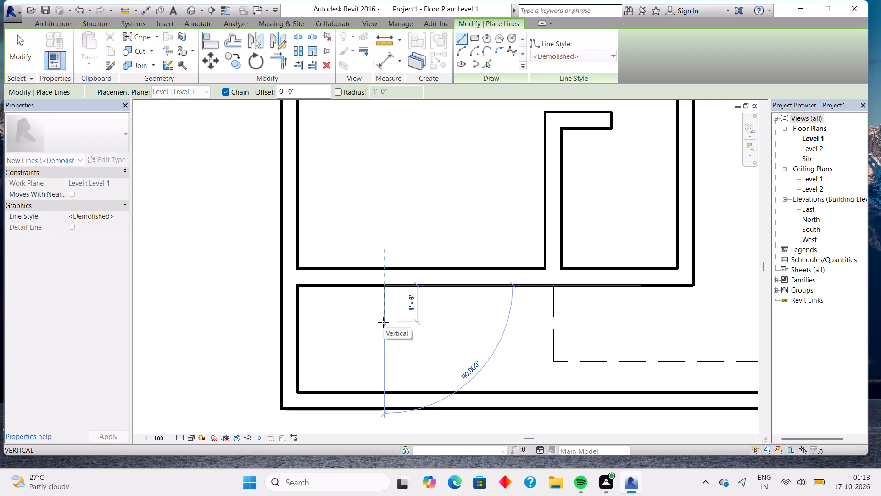
{"action": "left_click", "coordinate": [383, 322]}
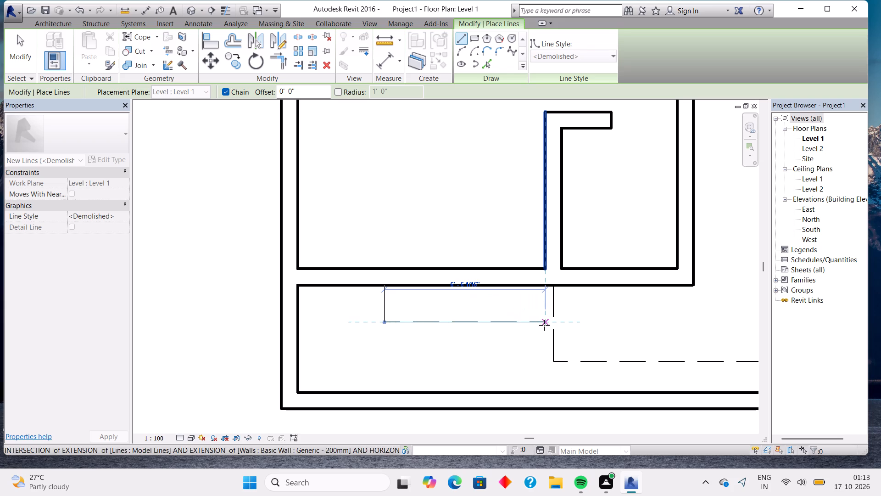
{"action": "left_click", "coordinate": [552, 324]}
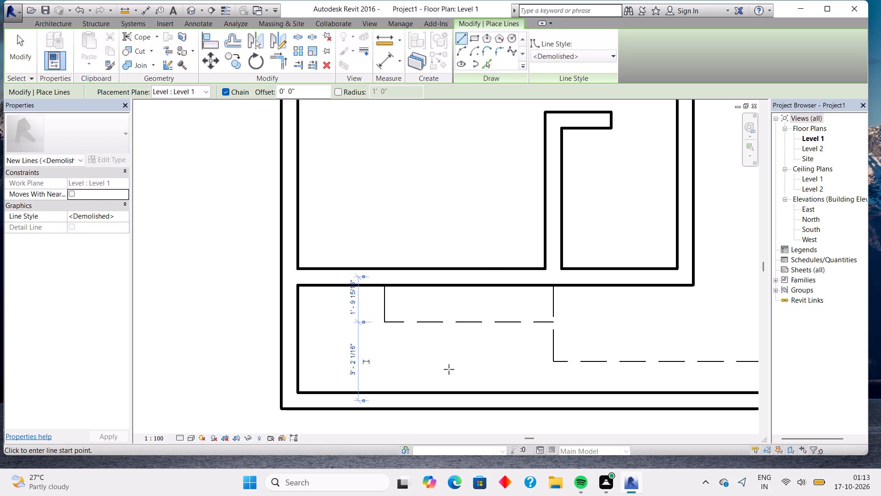
{"action": "key", "text": "Escape"}
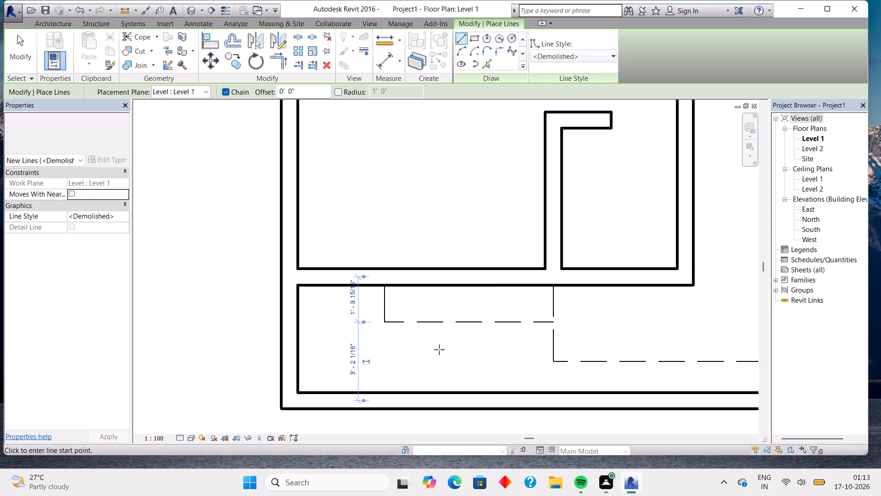
{"action": "scroll", "coordinate": [440, 349], "scroll_direction": "down", "scroll_amount": 6}
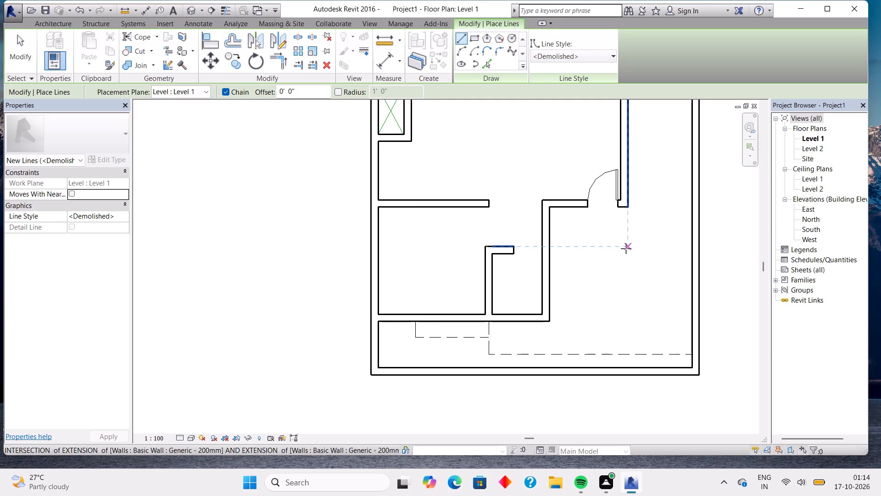
{"action": "scroll", "coordinate": [614, 257], "scroll_direction": "down", "scroll_amount": 3}
{"action": "key", "text": "Escape"}
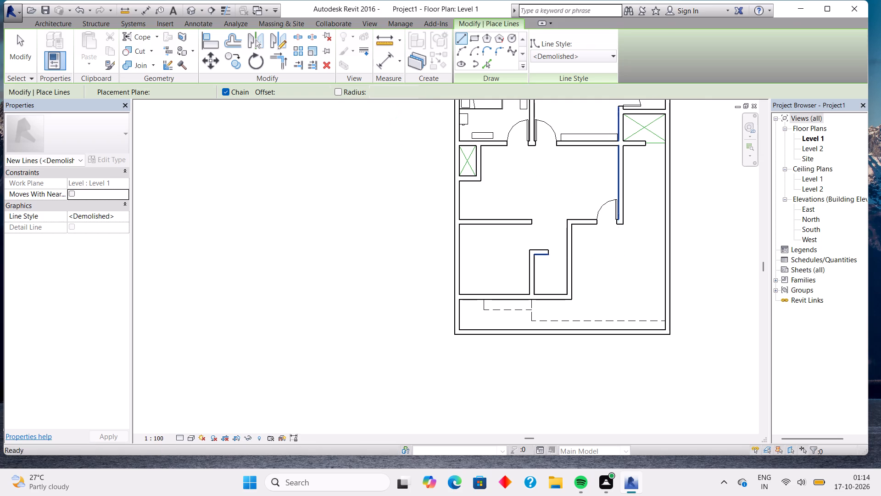
{"action": "key", "text": "Escape"}
Start a component stair from Level 1 to Level 2 with the run's location line set to Run: Left.
{"action": "middle_click_drag", "start_coordinate": [633, 227], "coordinate": [624, 298]}
{"action": "scroll", "coordinate": [633, 228], "scroll_direction": "down", "scroll_amount": 1}
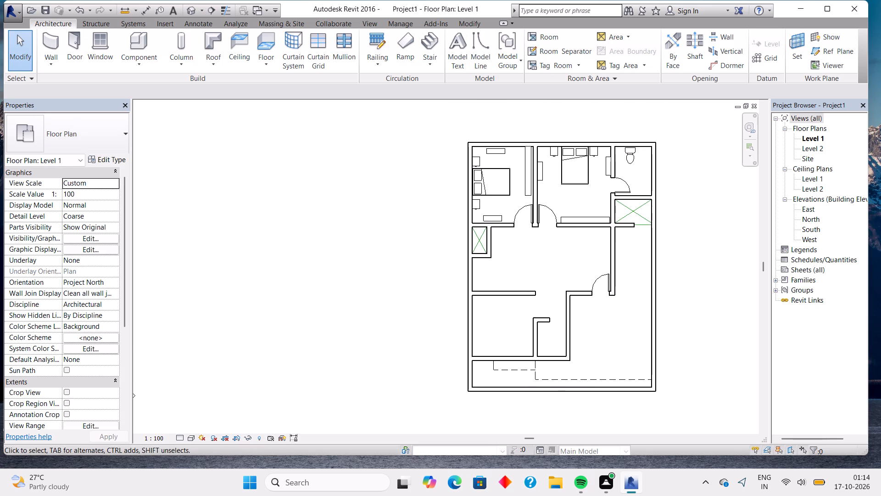
{"action": "scroll", "coordinate": [624, 298], "scroll_direction": "up", "scroll_amount": 2}
{"action": "middle_click_drag", "start_coordinate": [624, 297], "coordinate": [582, 329]}
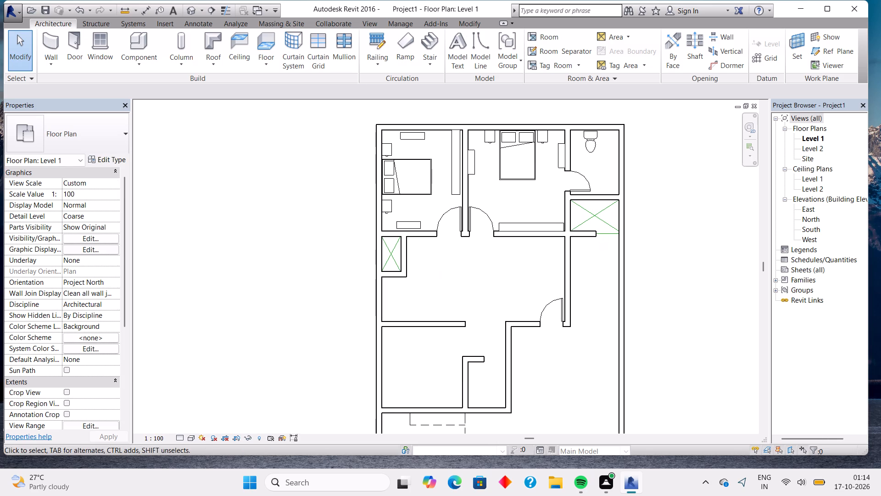
{"action": "left_click", "coordinate": [423, 45]}
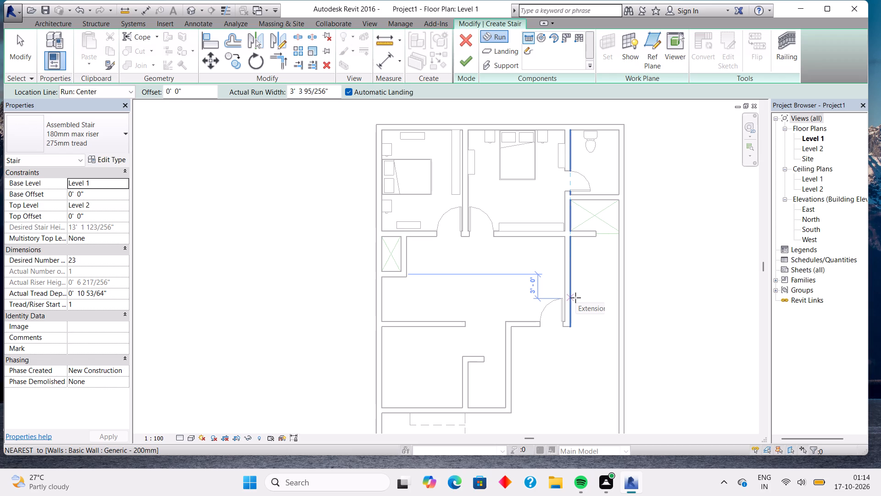
{"action": "left_click", "coordinate": [576, 326]}
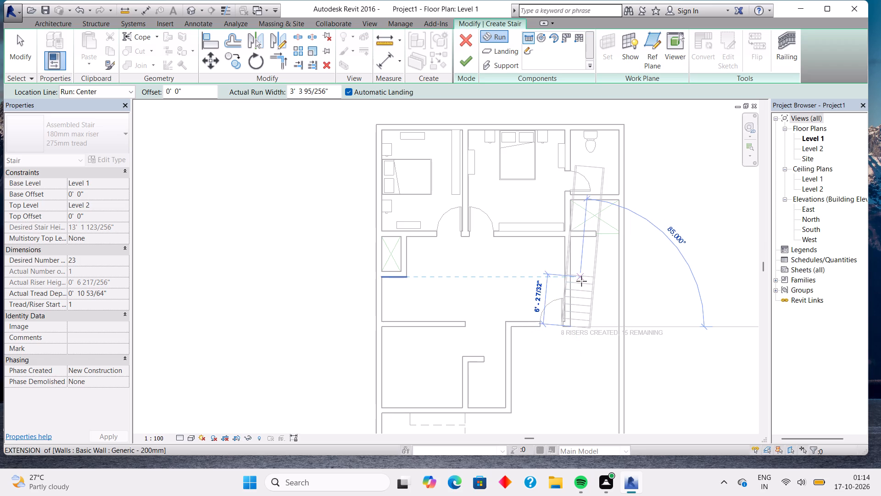
{"action": "scroll", "coordinate": [581, 281], "scroll_direction": "up", "scroll_amount": 6}
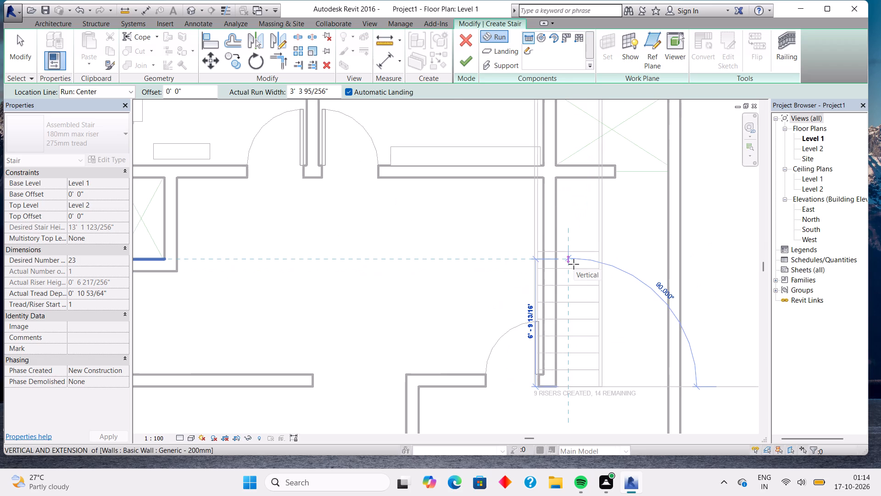
{"action": "key", "text": "Escape"}
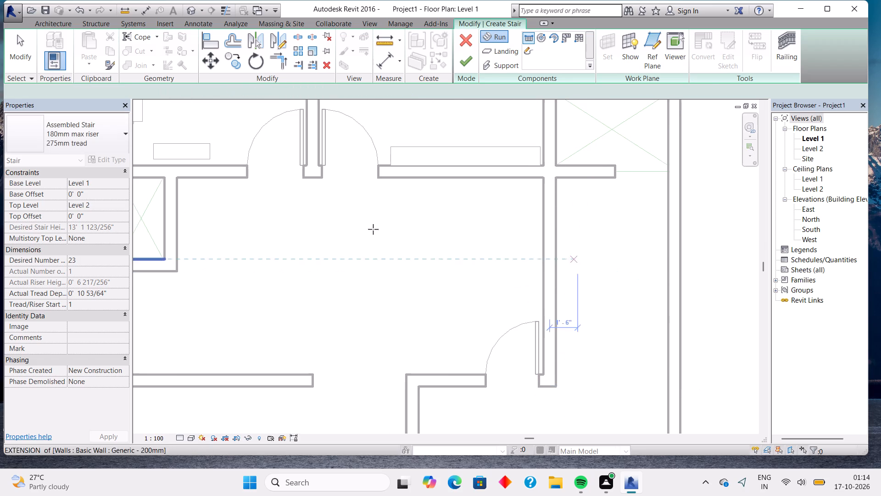
{"action": "left_click", "coordinate": [135, 93]}
{"action": "left_click", "coordinate": [119, 108]}
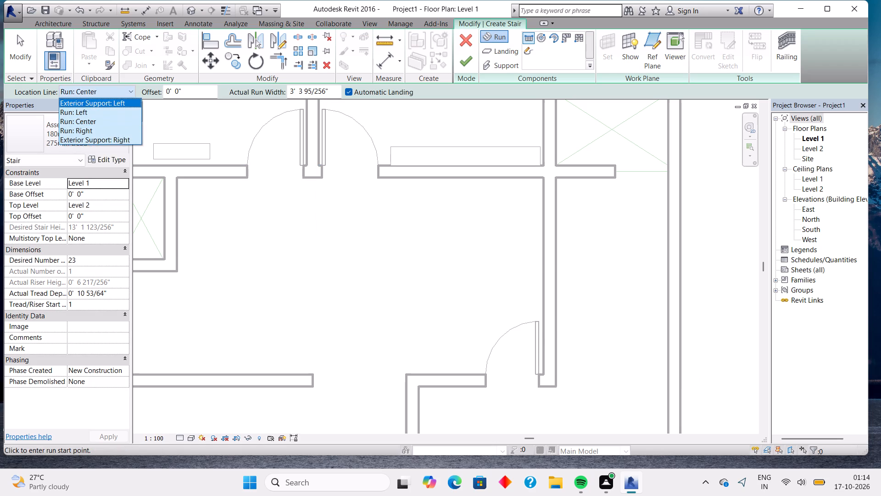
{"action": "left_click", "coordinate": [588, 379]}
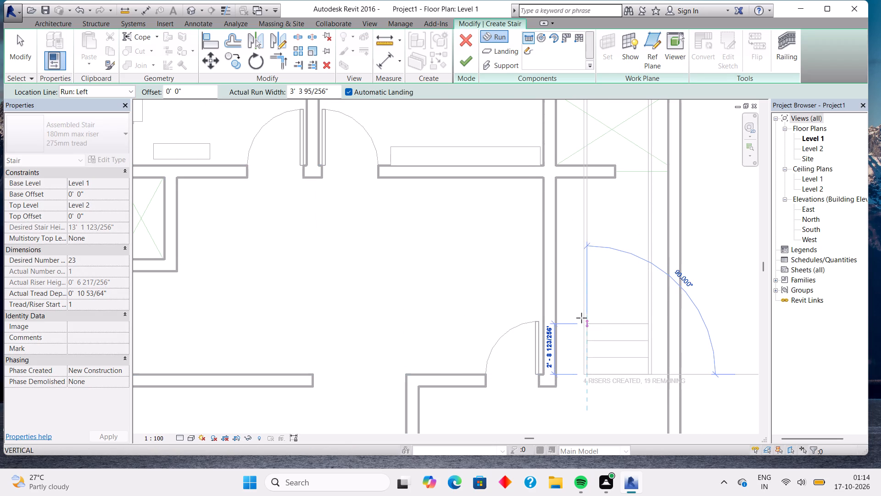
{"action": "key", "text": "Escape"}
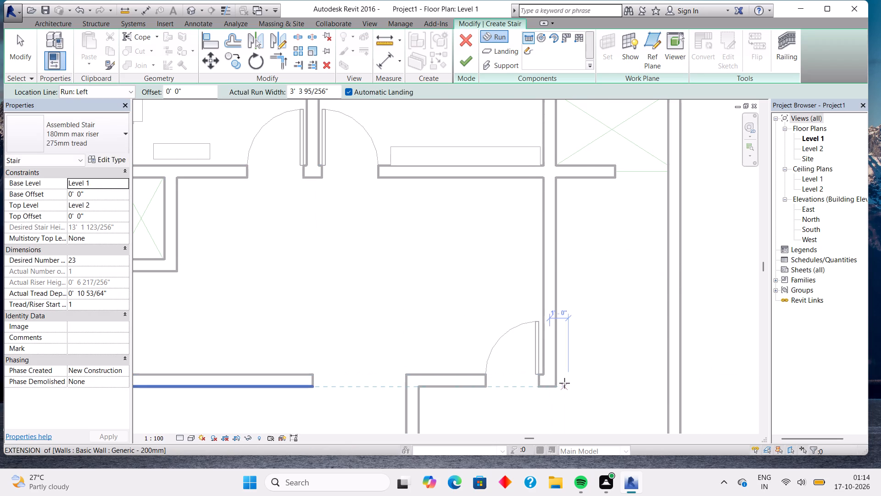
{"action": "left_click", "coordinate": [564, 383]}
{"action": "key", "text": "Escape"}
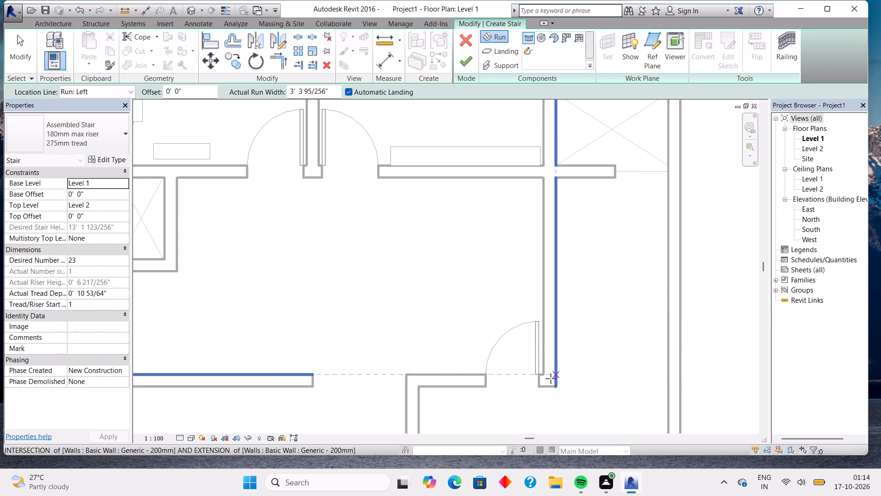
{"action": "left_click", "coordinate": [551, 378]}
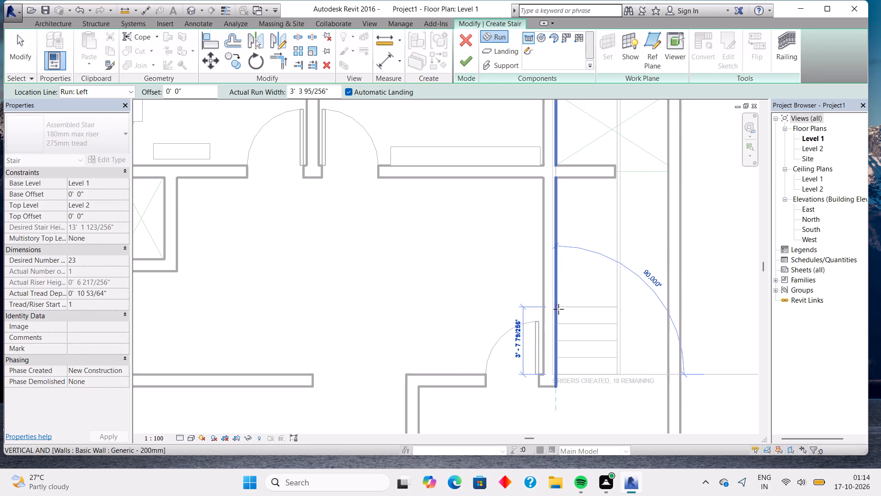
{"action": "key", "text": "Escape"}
Draw the first run of 10 risers, about 8'-1" north along the hall's east wall face, starting at that wall's south end.
{"action": "left_click", "coordinate": [558, 382]}
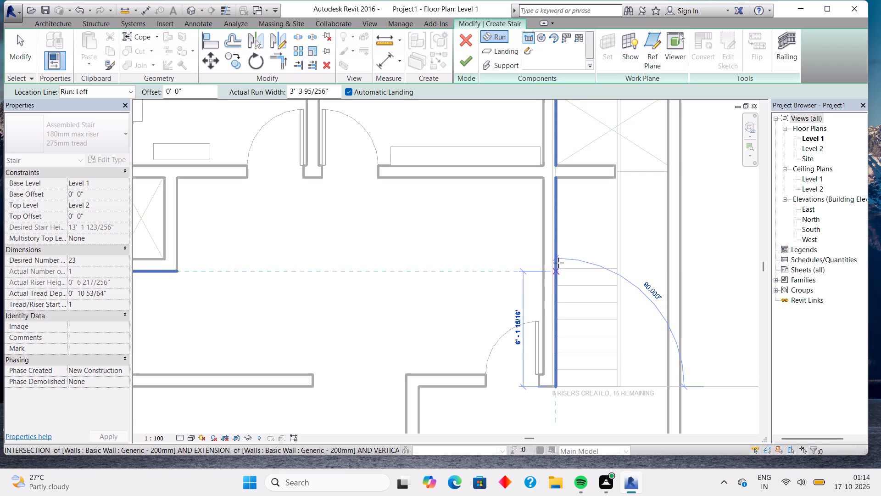
{"action": "left_click", "coordinate": [559, 237]}
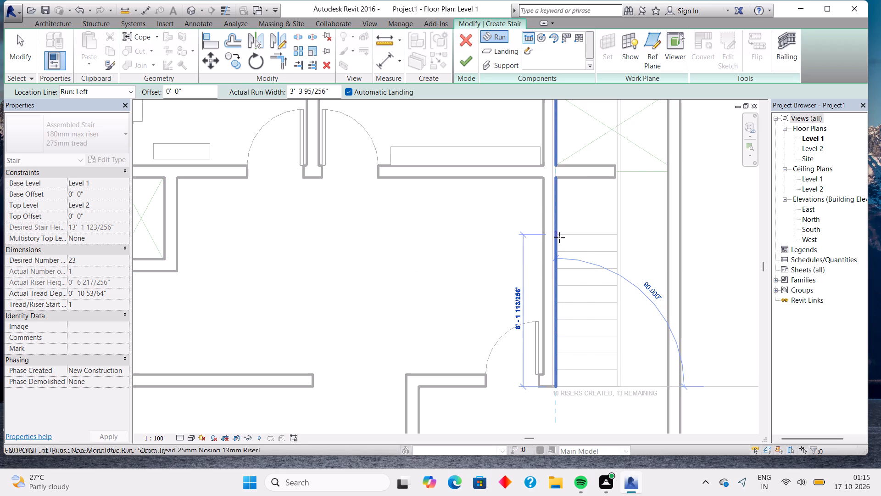
Draw a parallel second run of 9 risers southward, east of the first, using Run: Right and ending level with the first run's start.
{"action": "left_click", "coordinate": [635, 247]}
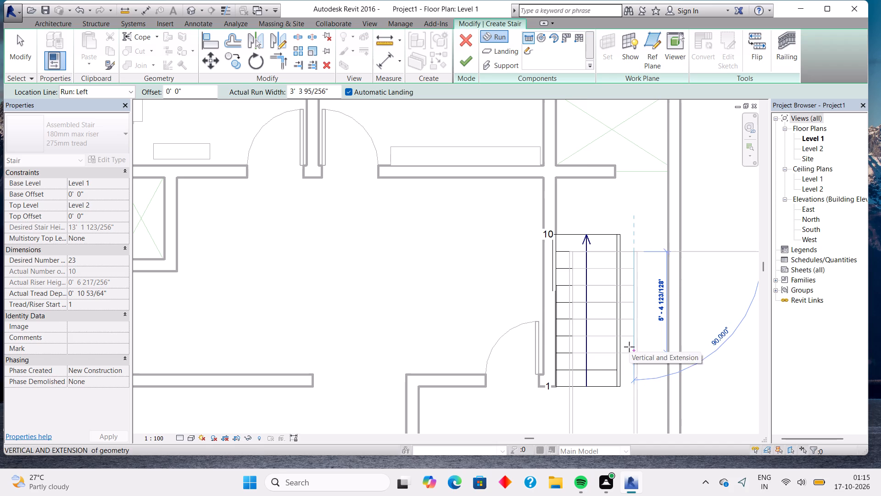
{"action": "left_click", "coordinate": [126, 92]}
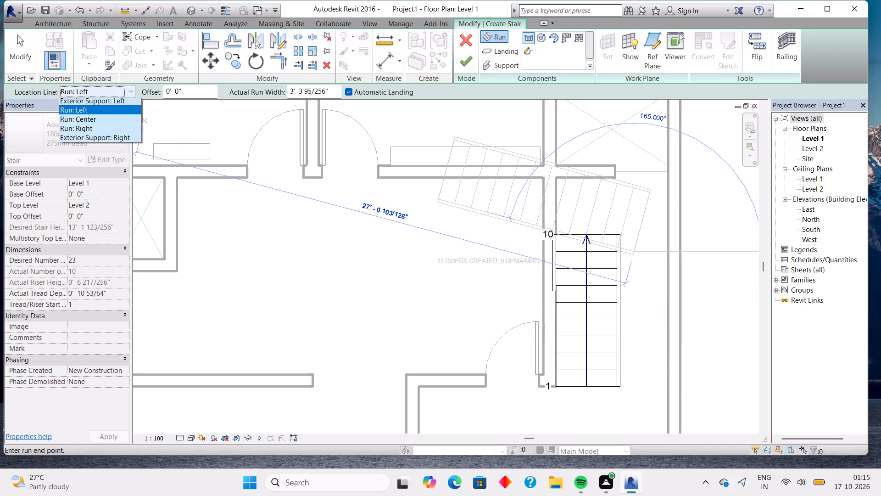
{"action": "left_click", "coordinate": [124, 126]}
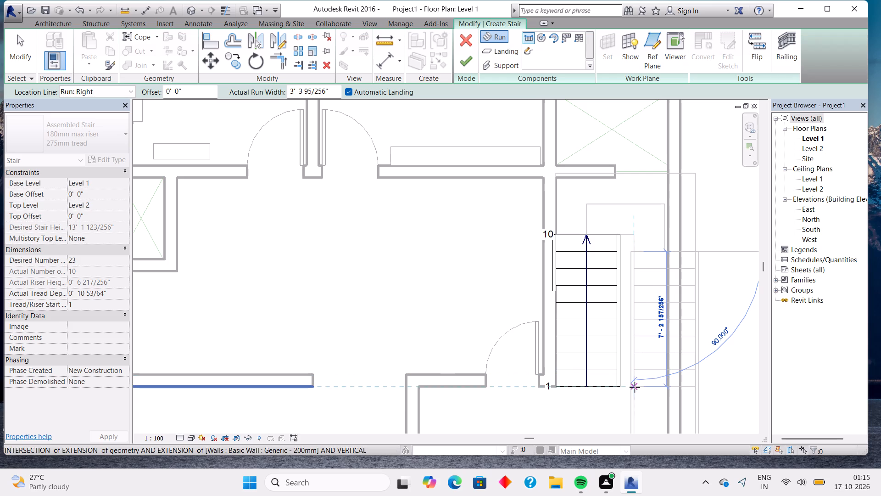
{"action": "left_click", "coordinate": [635, 387]}
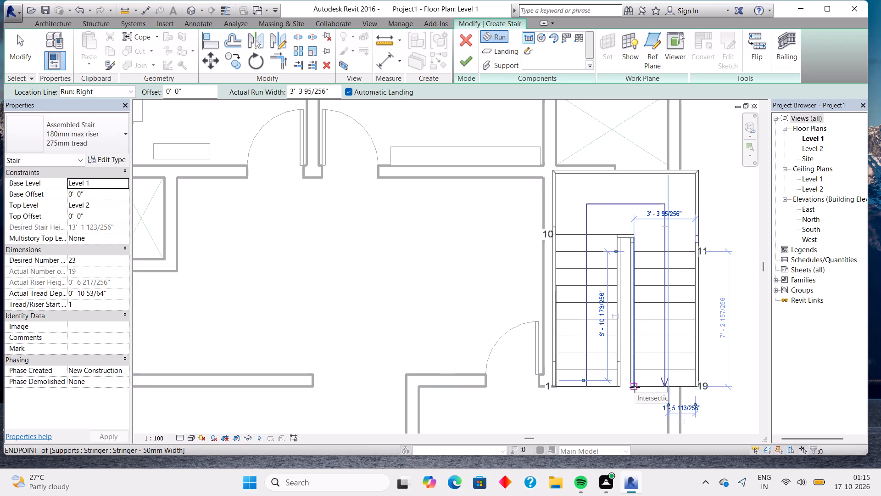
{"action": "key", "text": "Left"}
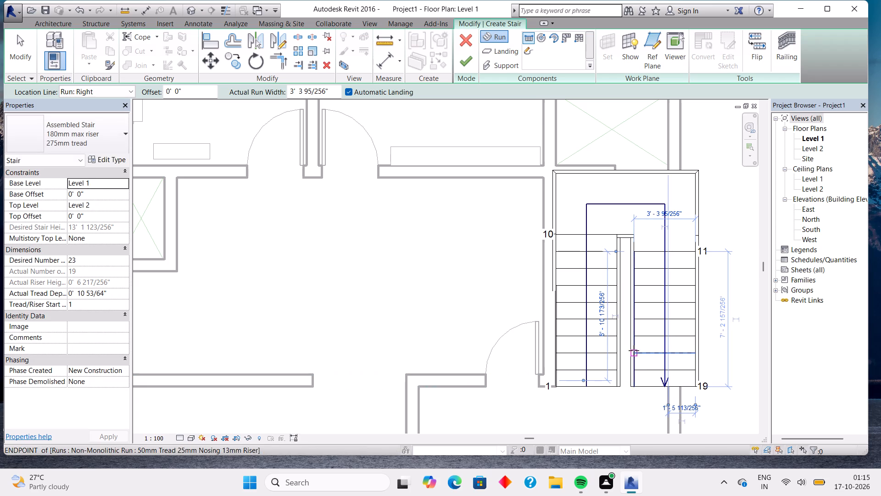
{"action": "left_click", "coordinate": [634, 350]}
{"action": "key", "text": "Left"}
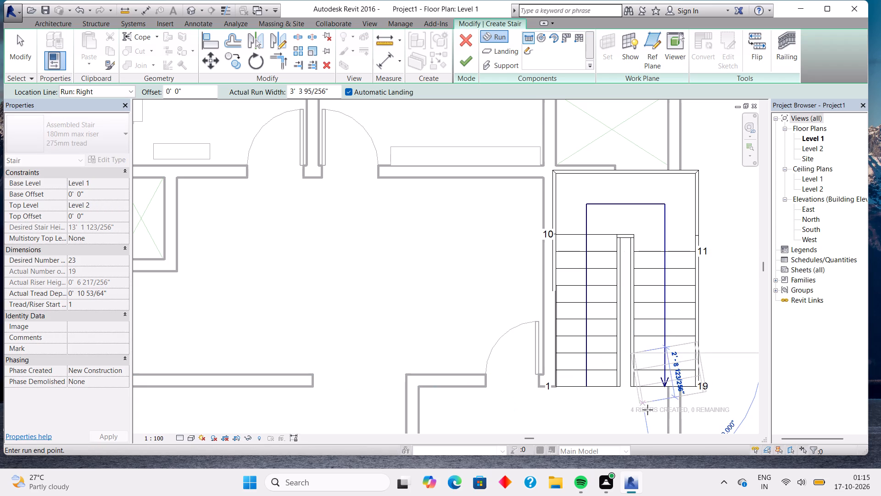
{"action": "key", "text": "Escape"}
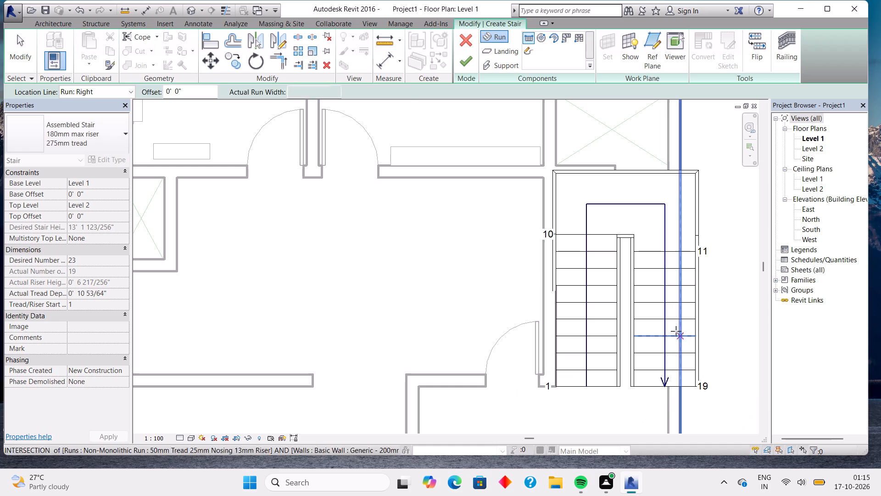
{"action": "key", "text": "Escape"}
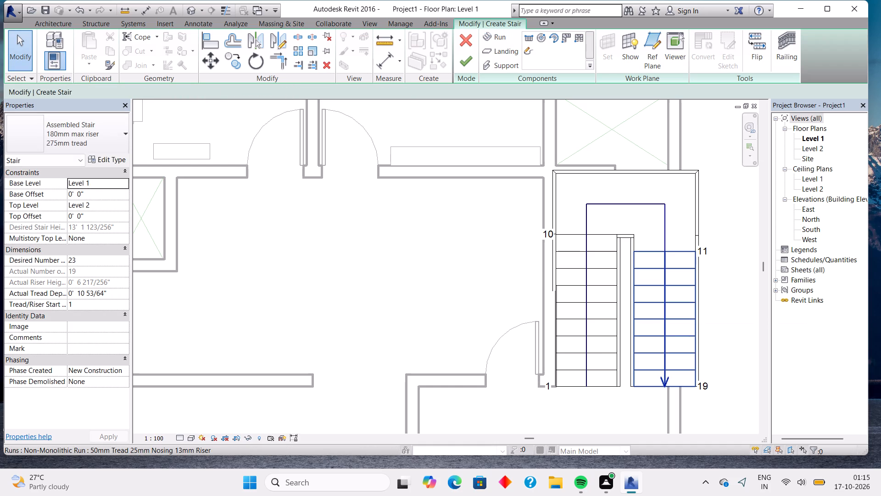
Nudge the second stair run west to close the gap with the first run.
{"action": "left_click", "coordinate": [632, 288]}
{"action": "key", "text": "Left"}
{"action": "key", "text": "Left"}
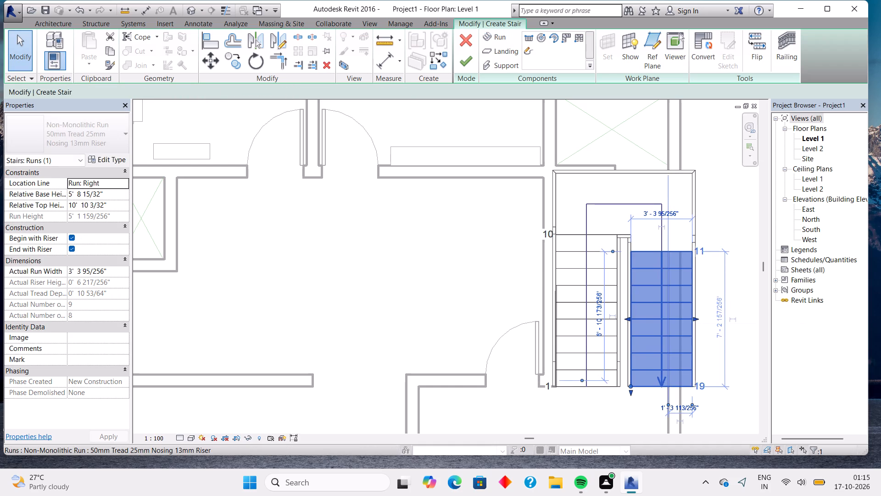
{"action": "key", "text": "Left"}
{"action": "key", "text": "Left"}
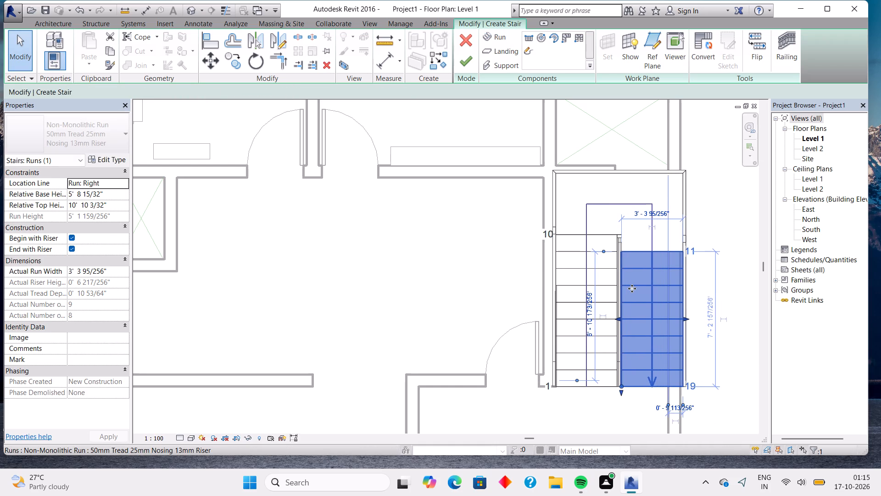
{"action": "key", "text": "Left"}
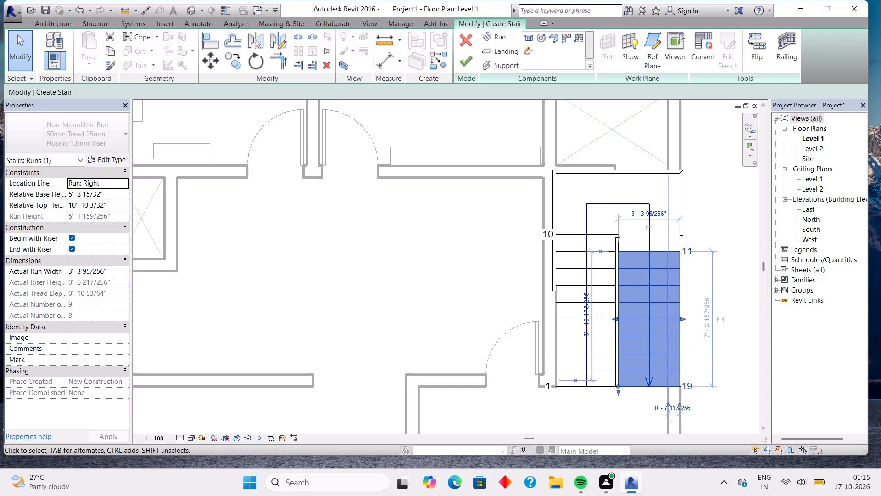
Nudge the stair landing and both runs west so the landing's west edge meets the hall's east wall.
{"action": "left_click", "coordinate": [682, 200]}
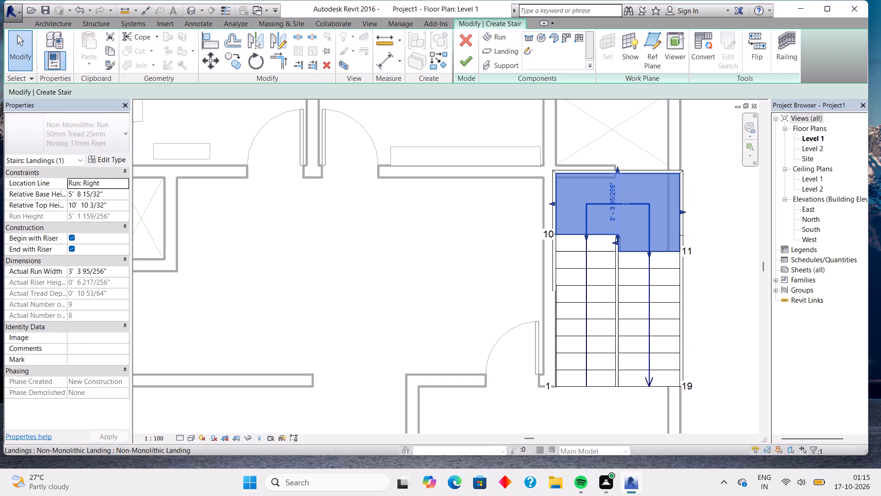
{"action": "key", "text": "Left"}
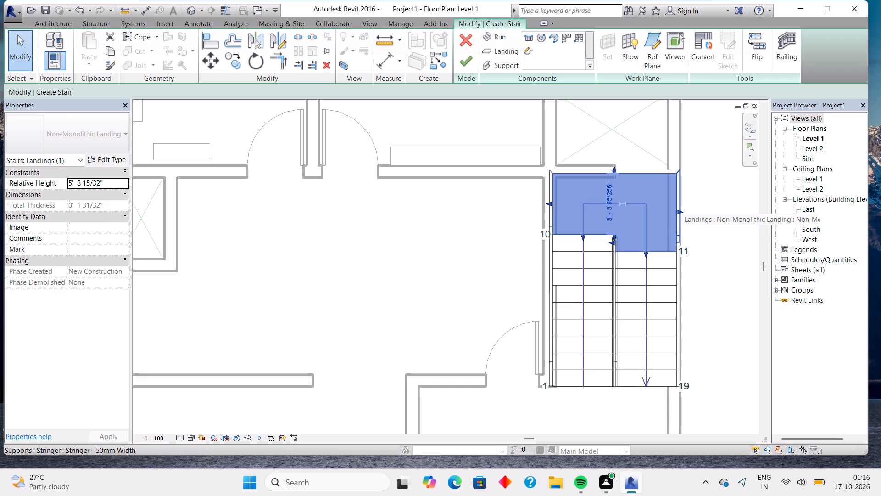
{"action": "key", "text": "Left"}
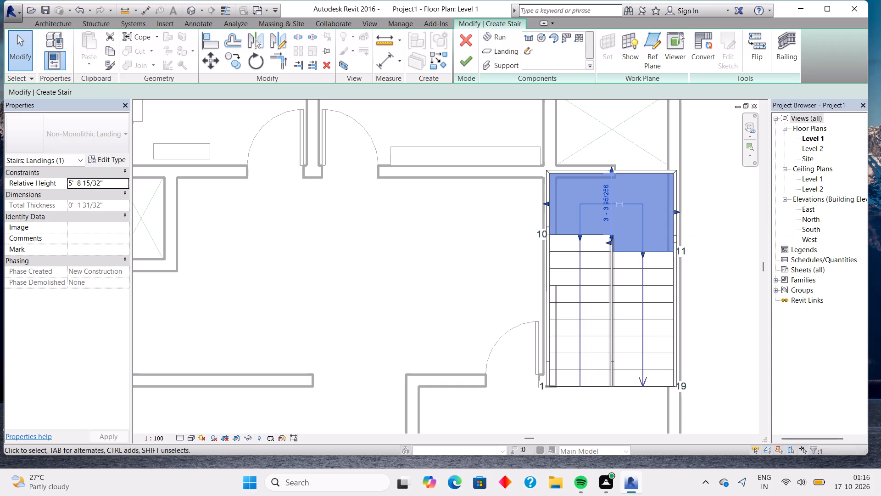
{"action": "key", "text": "Left"}
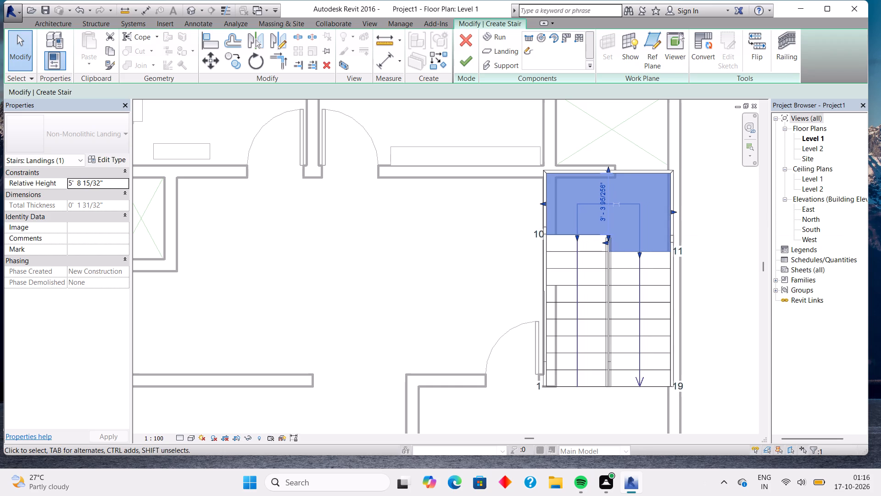
{"action": "key", "text": "Left"}
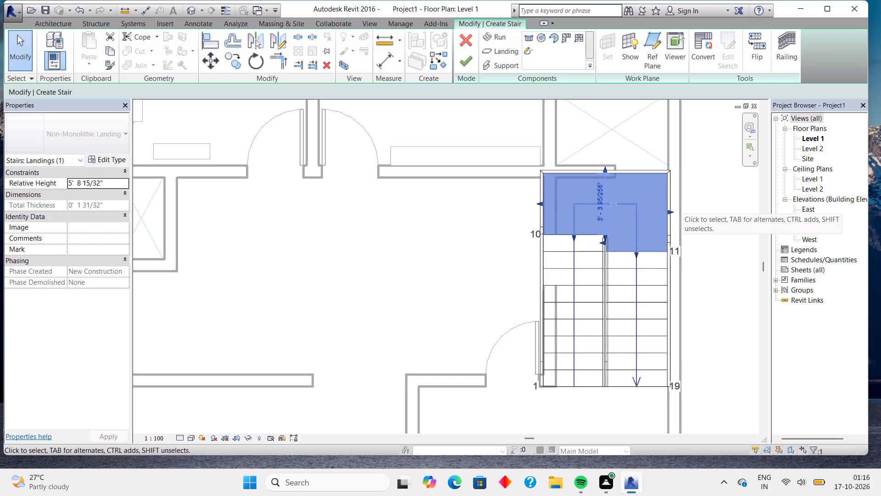
{"action": "key", "text": "Right"}
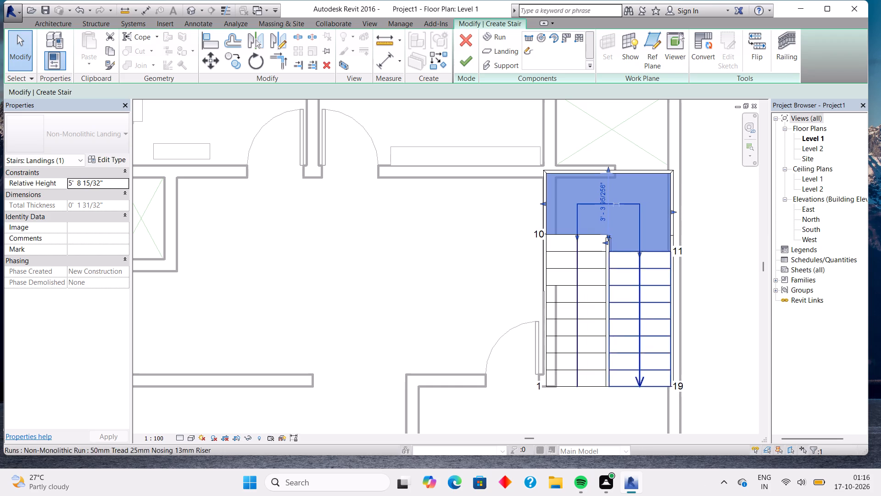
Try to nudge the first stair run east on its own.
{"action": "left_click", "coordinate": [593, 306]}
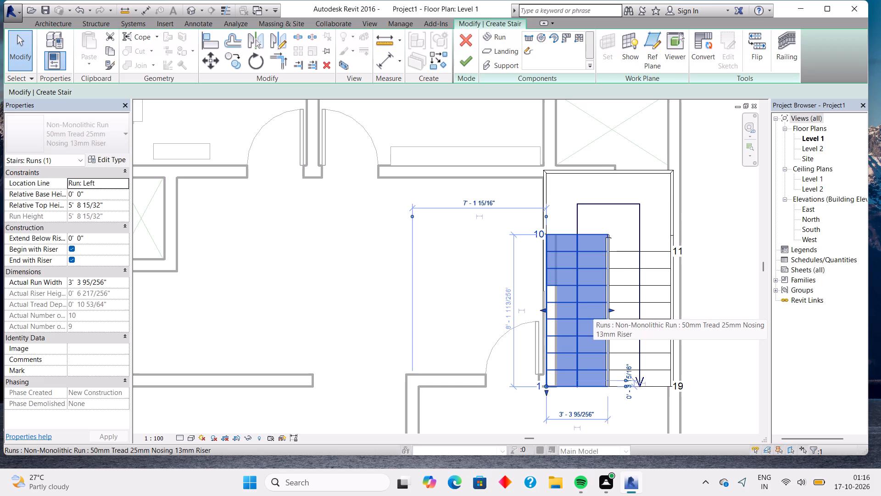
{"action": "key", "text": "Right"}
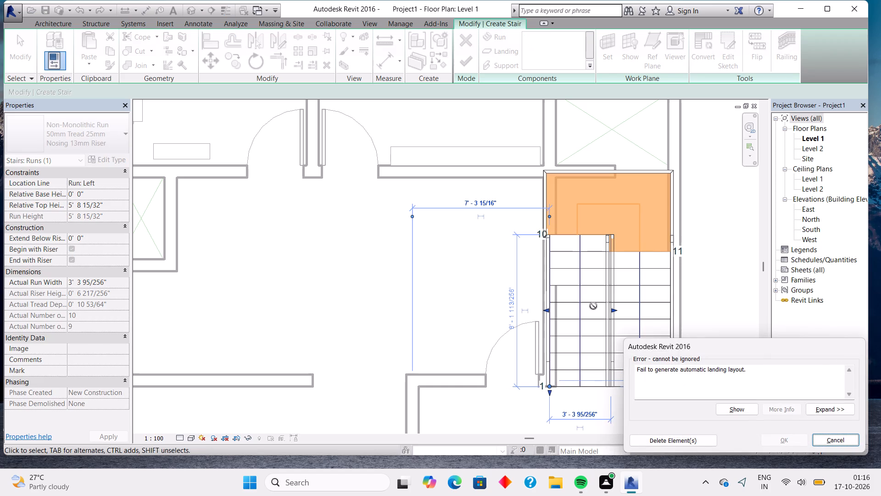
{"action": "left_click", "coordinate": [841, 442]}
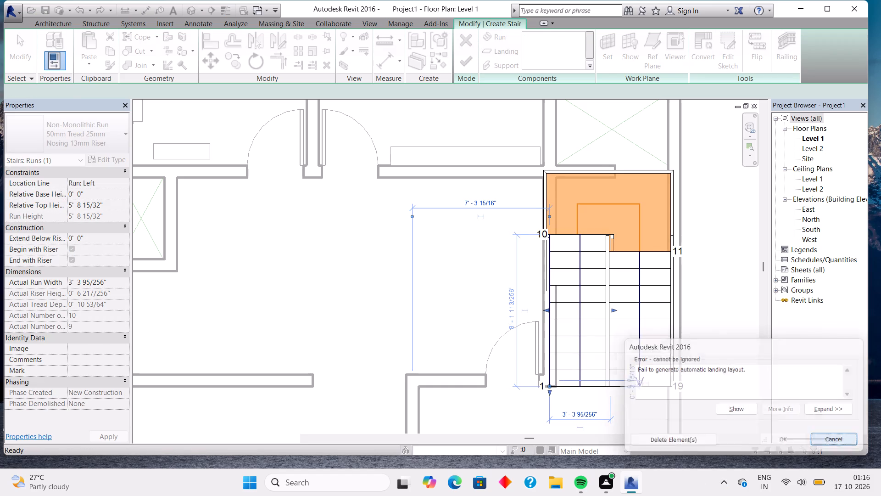
Nudge the landing with both runs south so its north edge sits just below the wall under the crossed shaft.
{"action": "scroll", "coordinate": [698, 325], "scroll_direction": "down", "scroll_amount": 1}
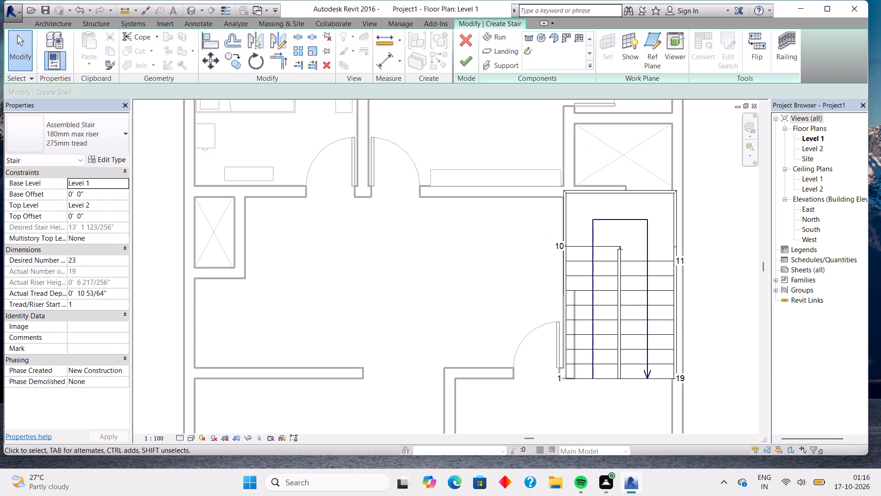
{"action": "scroll", "coordinate": [698, 325], "scroll_direction": "down", "scroll_amount": 5}
{"action": "scroll", "coordinate": [698, 325], "scroll_direction": "up", "scroll_amount": 4}
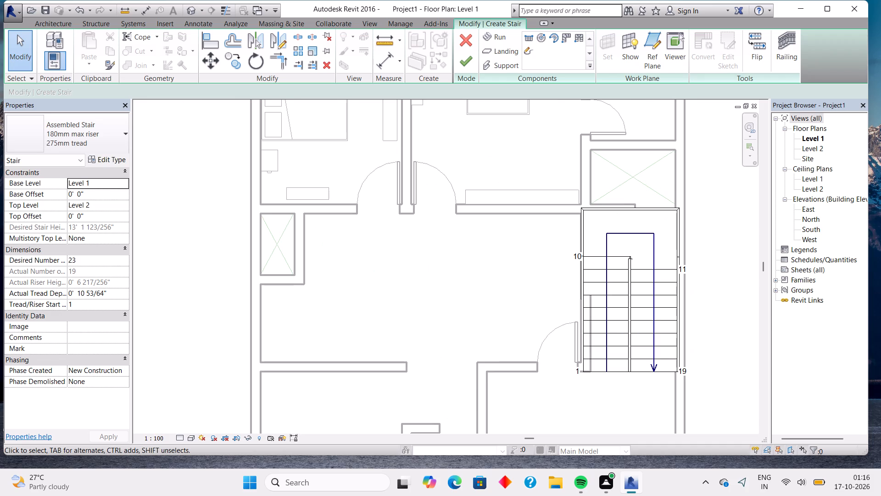
{"action": "left_click", "coordinate": [662, 220]}
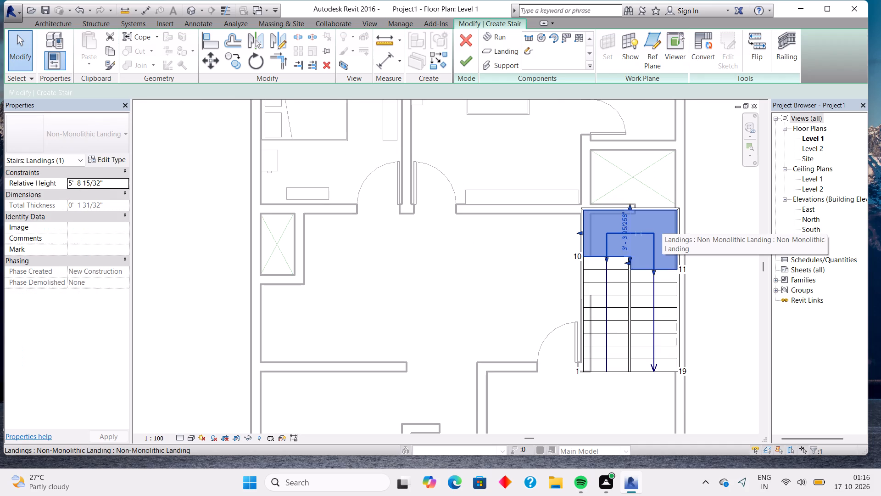
{"action": "key", "text": "Down"}
{"action": "key", "text": "Down"}
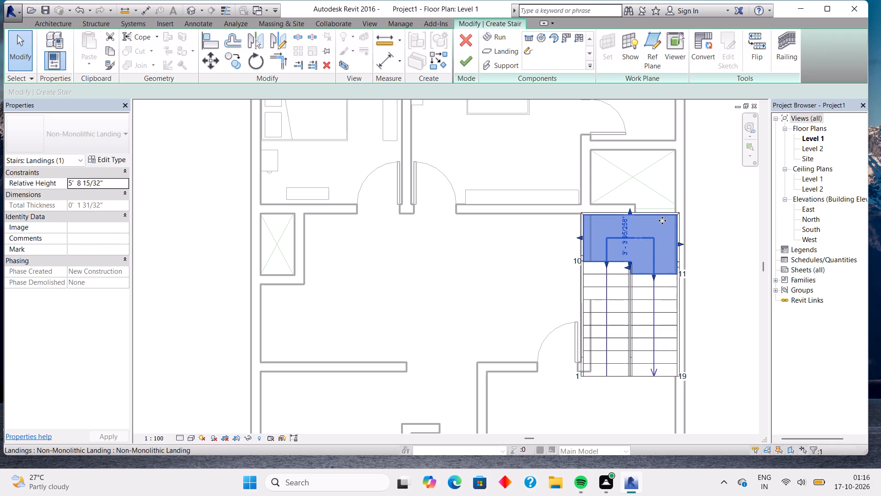
{"action": "key", "text": "Down"}
{"action": "key", "text": "Down"}
{"action": "key", "text": "Down"}
{"action": "key", "text": "Down"}
{"action": "key", "text": "Down"}
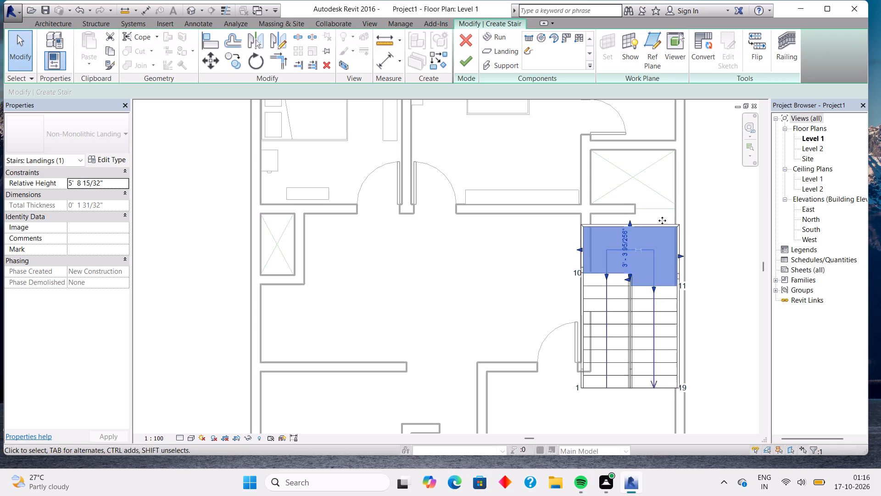
{"action": "key", "text": "Up"}
{"action": "key", "text": "Up"}
{"action": "key", "text": "Up"}
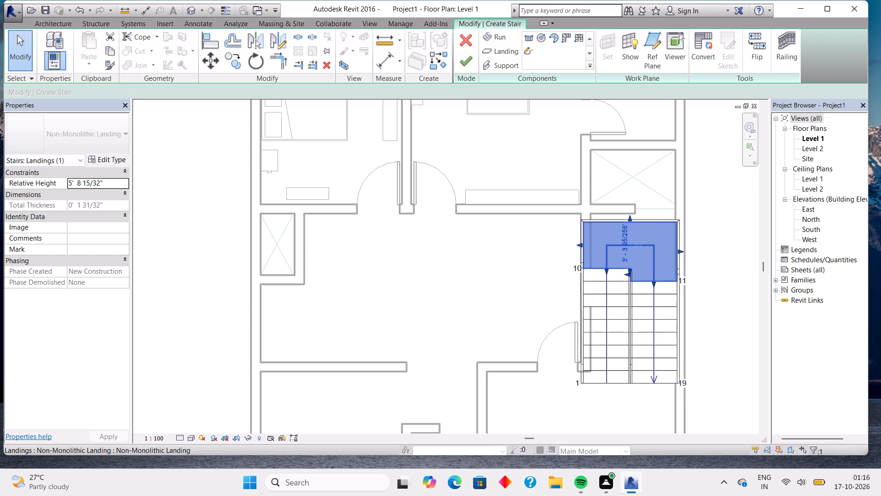
{"action": "key", "text": "Up"}
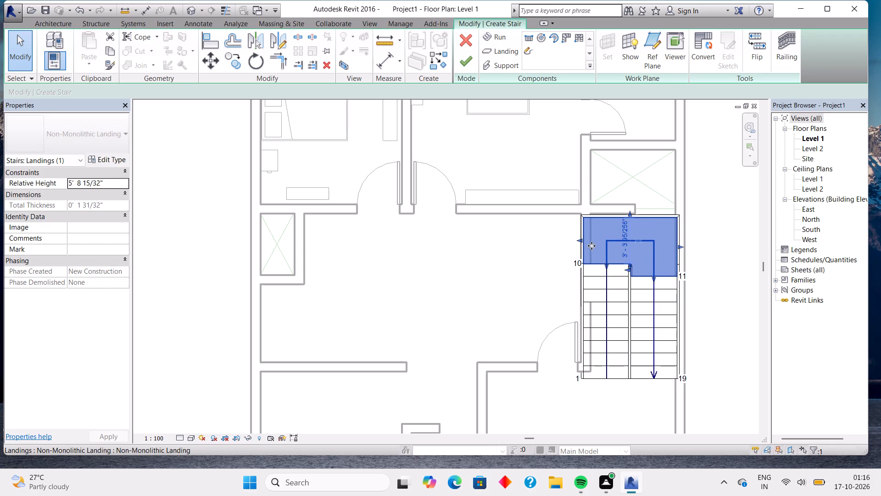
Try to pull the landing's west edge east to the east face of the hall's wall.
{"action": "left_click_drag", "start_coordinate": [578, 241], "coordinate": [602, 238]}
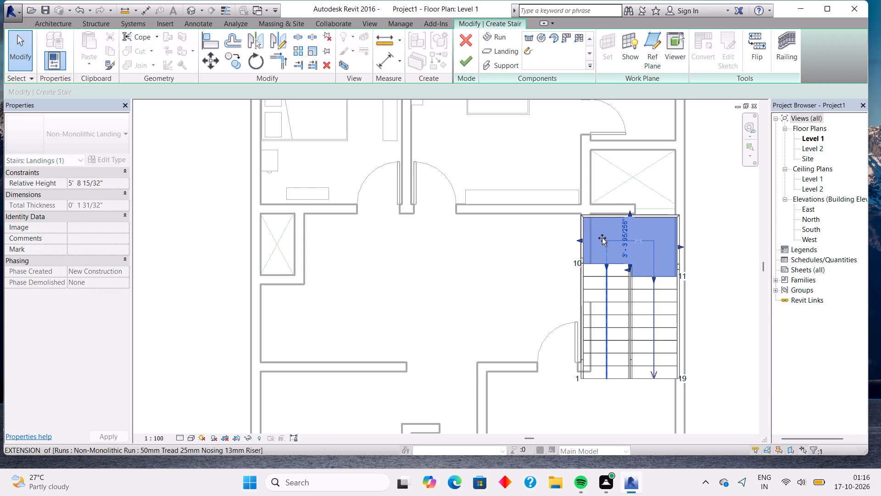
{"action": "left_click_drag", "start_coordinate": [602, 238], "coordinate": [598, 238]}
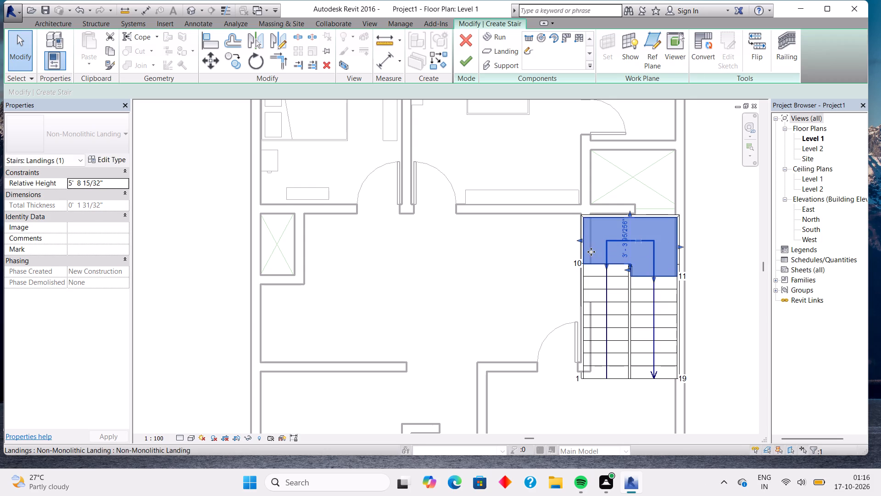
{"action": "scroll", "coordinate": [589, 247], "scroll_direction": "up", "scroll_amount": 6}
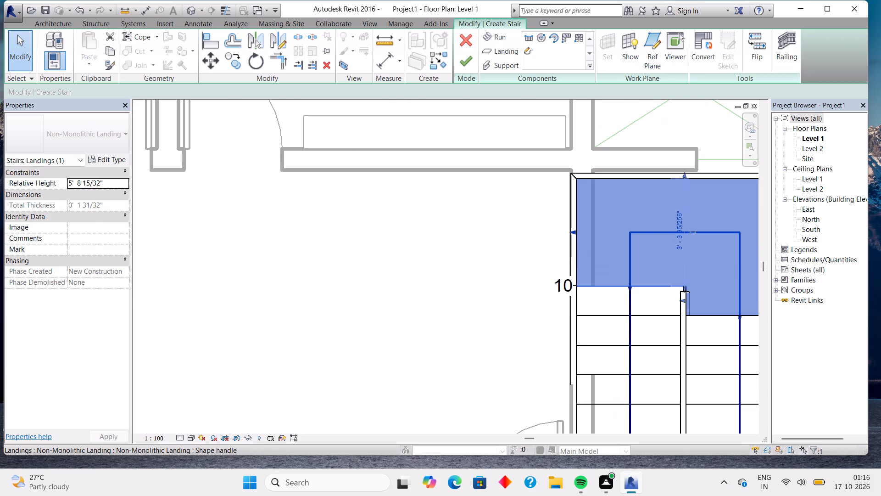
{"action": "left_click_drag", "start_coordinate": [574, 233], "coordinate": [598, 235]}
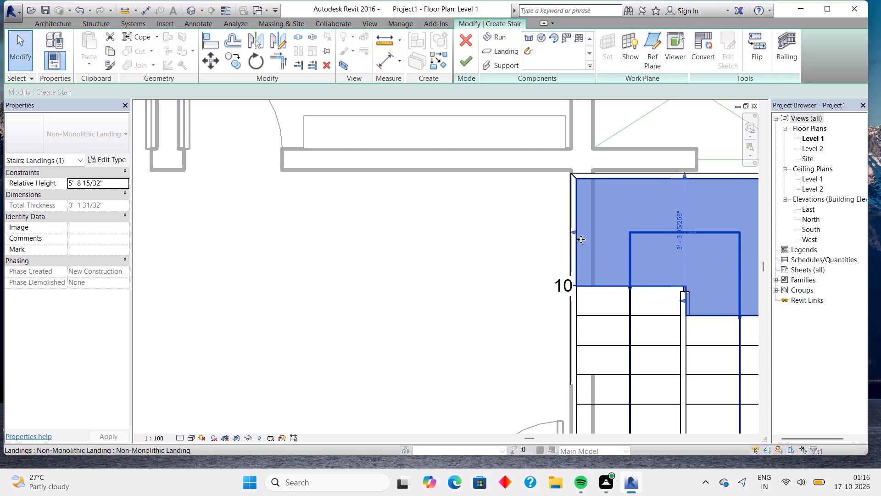
Shorten the first run from its south end by one tread, to 9 risers and about 7'-3" long.
{"action": "scroll", "coordinate": [590, 252], "scroll_direction": "down", "scroll_amount": 8}
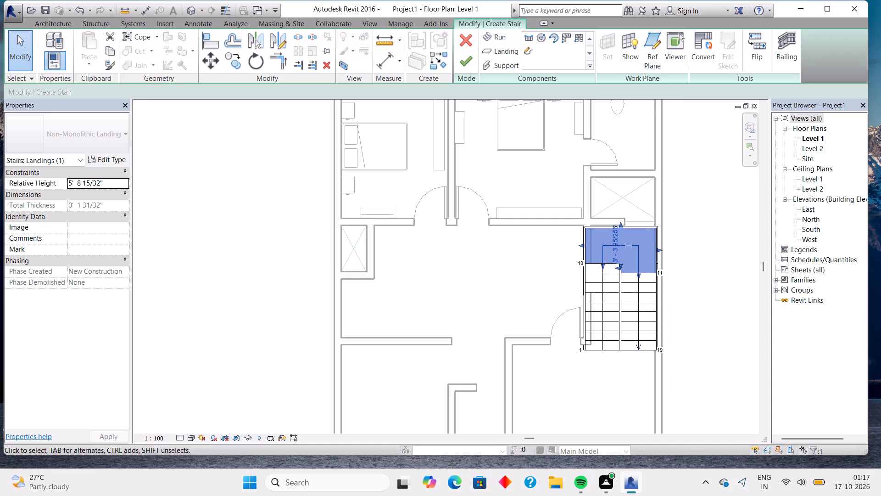
{"action": "scroll", "coordinate": [605, 366], "scroll_direction": "up", "scroll_amount": 6}
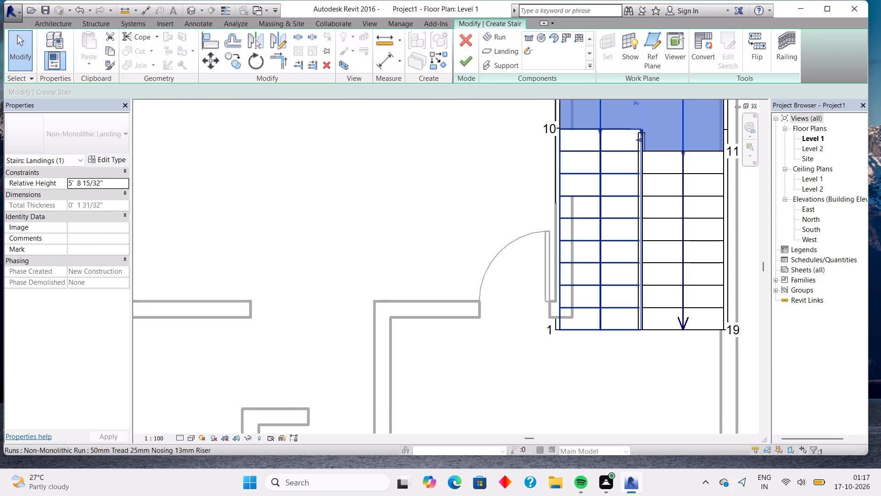
{"action": "scroll", "coordinate": [680, 328], "scroll_direction": "down", "scroll_amount": 3}
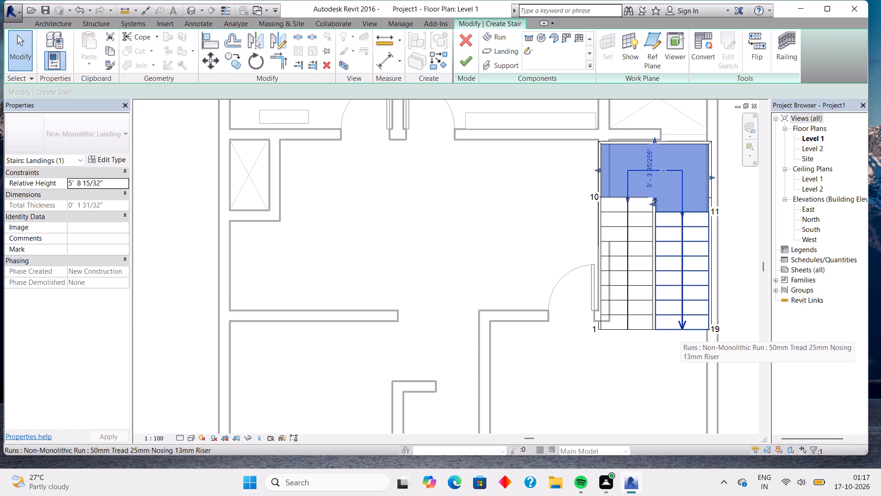
{"action": "double_click", "coordinate": [635, 327]}
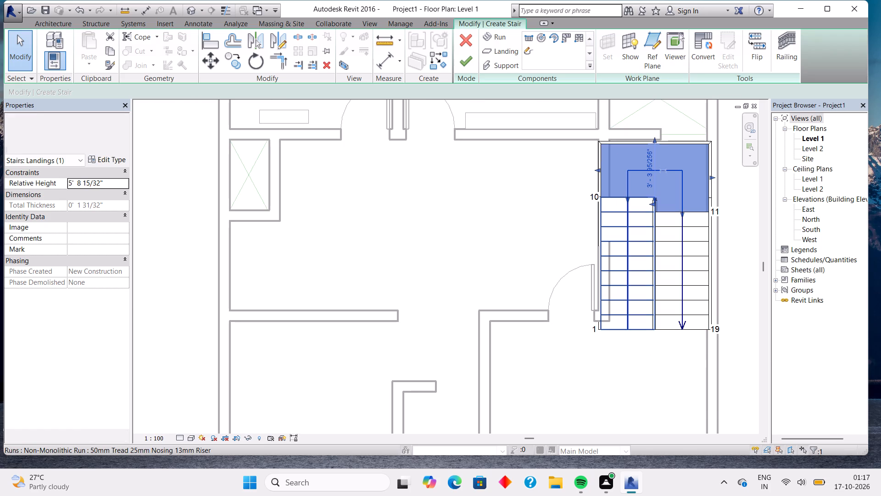
{"action": "left_click", "coordinate": [635, 327]}
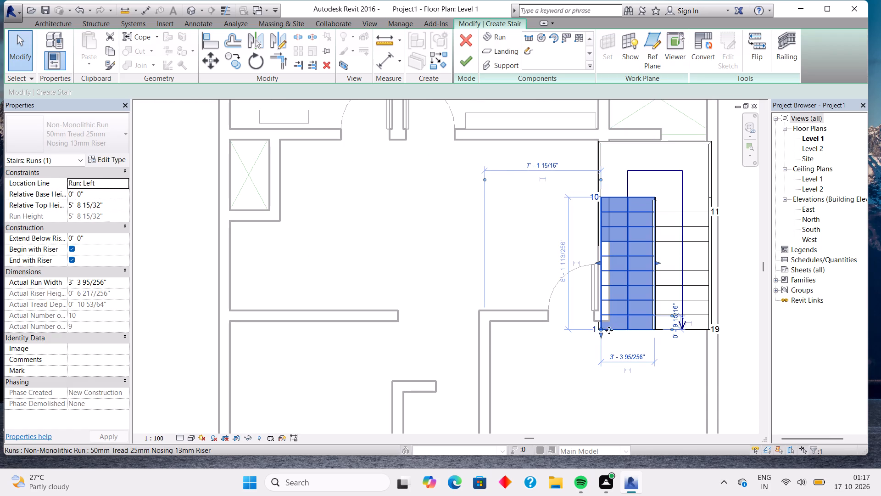
{"action": "scroll", "coordinate": [602, 331], "scroll_direction": "up", "scroll_amount": 7}
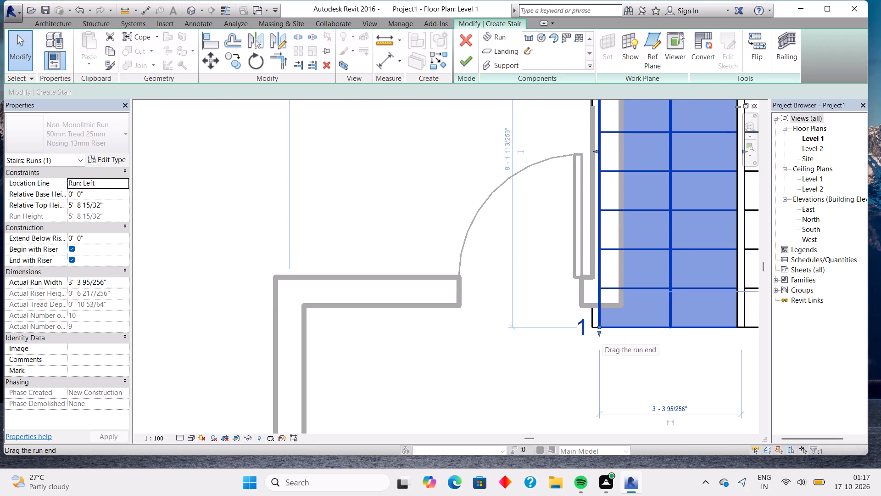
{"action": "left_click_drag", "start_coordinate": [599, 325], "coordinate": [602, 293]}
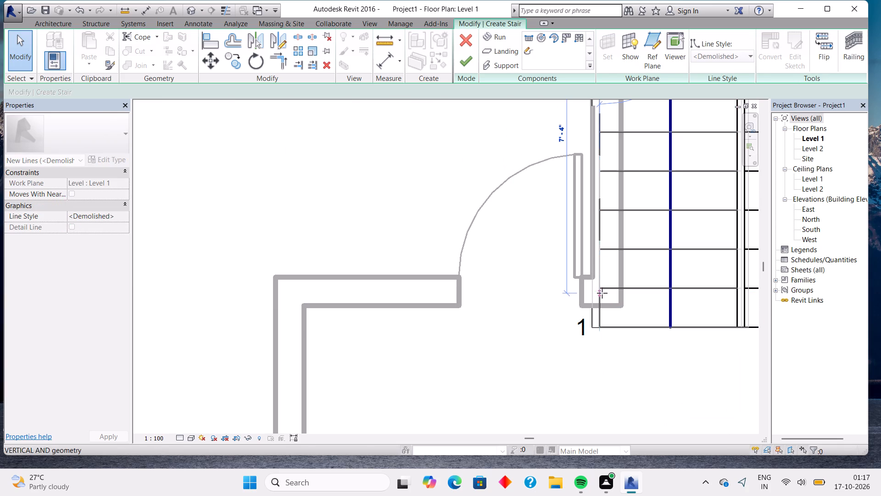
{"action": "left_click_drag", "start_coordinate": [602, 293], "coordinate": [602, 290]}
Shorten the second run from its south end to 8 risers, about 6'-4" long, level with the first run's south end.
{"action": "middle_click_drag", "start_coordinate": [669, 321], "coordinate": [526, 382]}
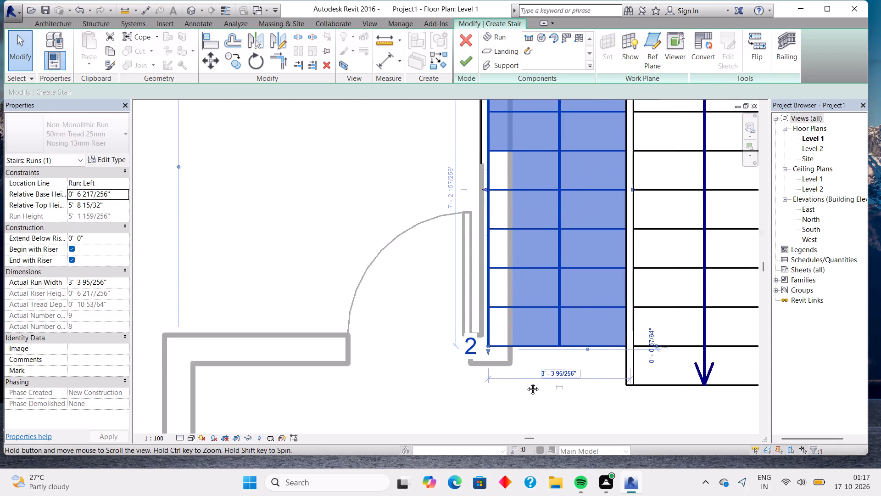
{"action": "middle_click_drag", "start_coordinate": [526, 382], "coordinate": [507, 378]}
{"action": "left_click", "coordinate": [626, 377]}
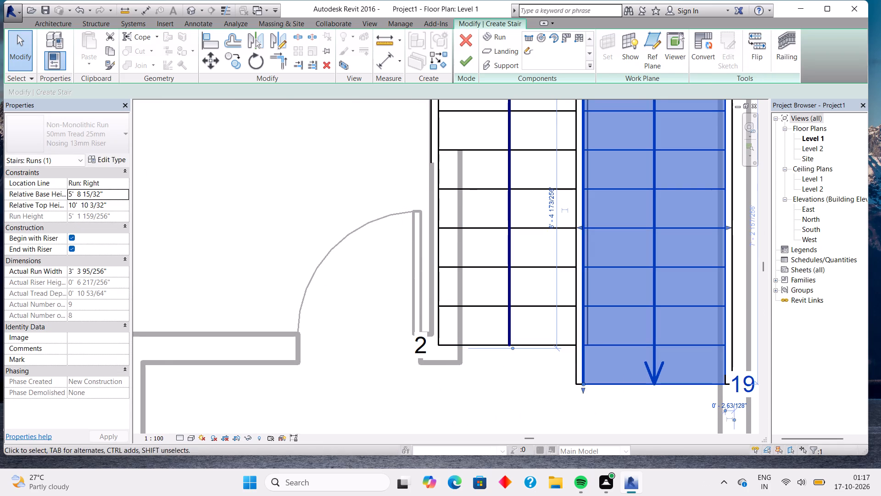
{"action": "left_click_drag", "start_coordinate": [583, 381], "coordinate": [584, 362]}
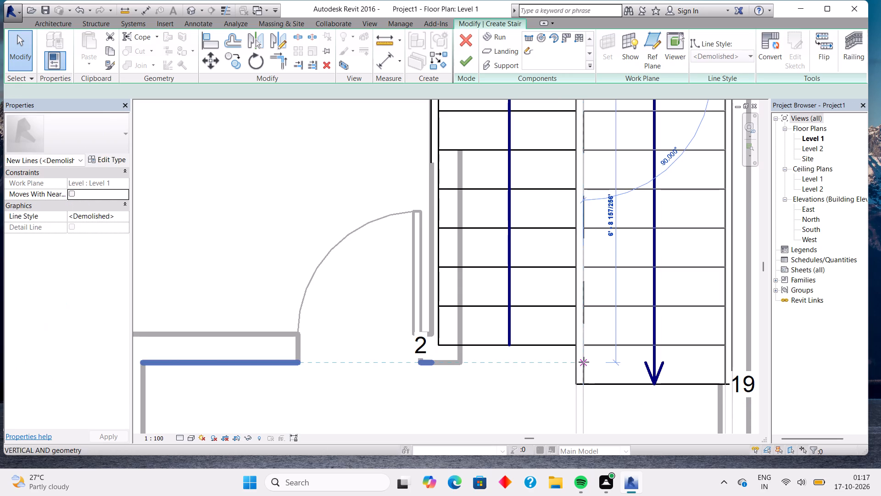
{"action": "left_click_drag", "start_coordinate": [584, 362], "coordinate": [582, 350]}
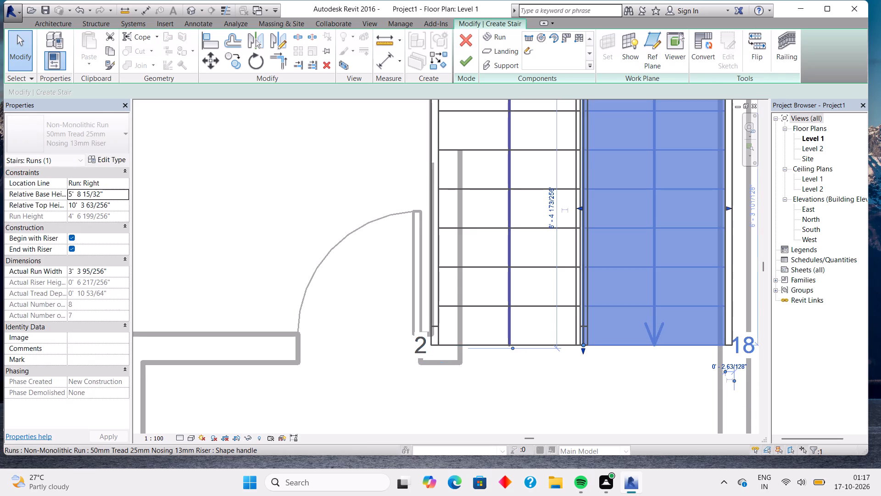
Narrow the first run from its west side to the east face of the hall's wall, about 2'-9" wide.
{"action": "scroll", "coordinate": [582, 350], "scroll_direction": "down", "scroll_amount": 3}
{"action": "left_click", "coordinate": [490, 287]}
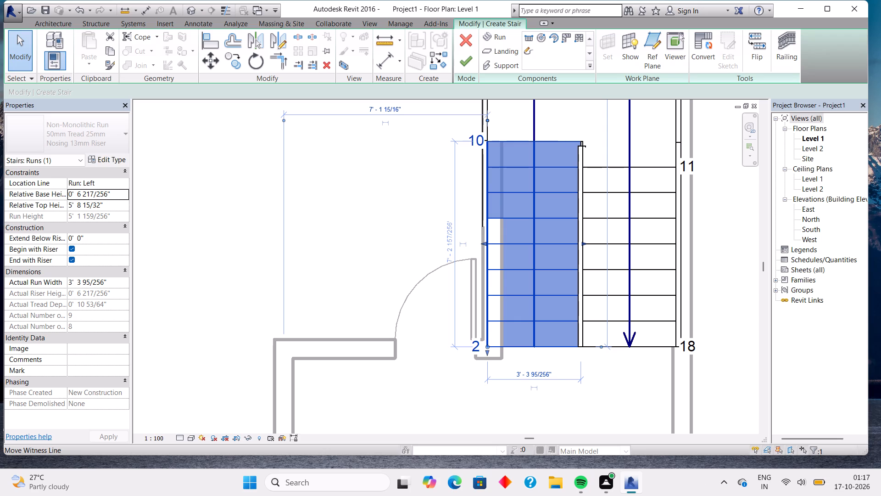
{"action": "left_click_drag", "start_coordinate": [486, 120], "coordinate": [495, 119]}
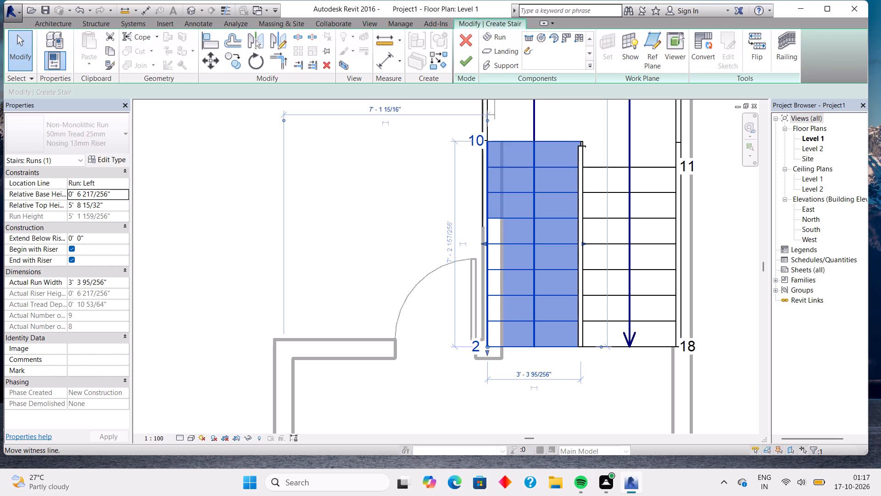
{"action": "left_click_drag", "start_coordinate": [495, 119], "coordinate": [500, 119]}
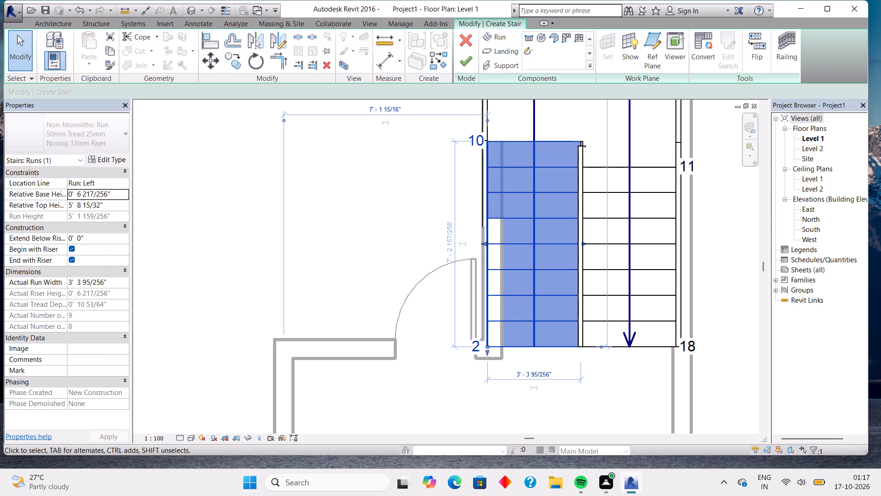
{"action": "left_click_drag", "start_coordinate": [487, 120], "coordinate": [511, 126]}
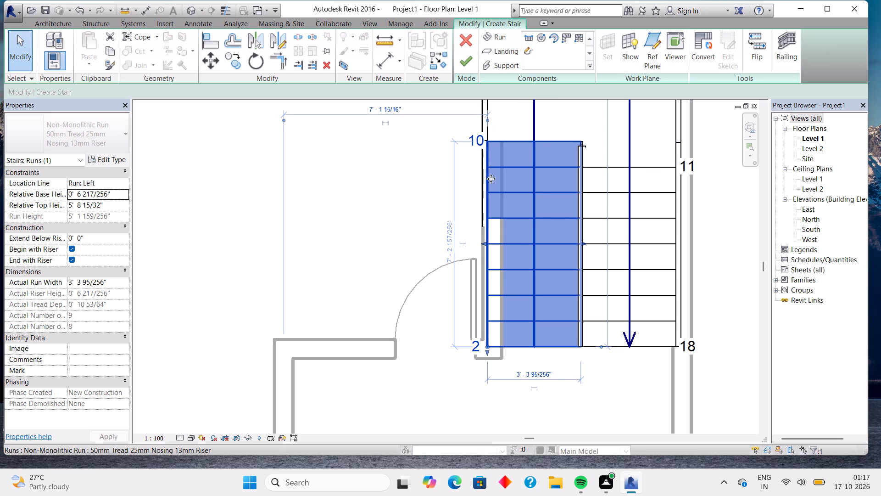
{"action": "left_click_drag", "start_coordinate": [485, 244], "coordinate": [502, 243]}
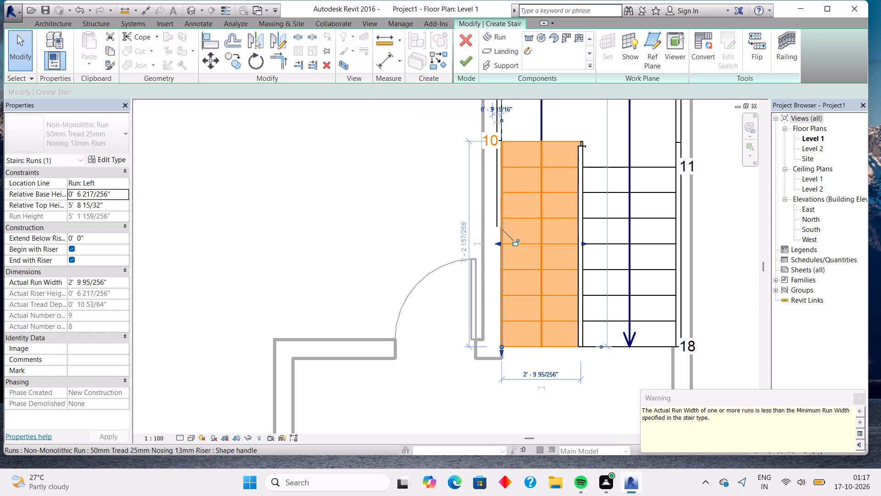
{"action": "scroll", "coordinate": [511, 272], "scroll_direction": "down", "scroll_amount": 6}
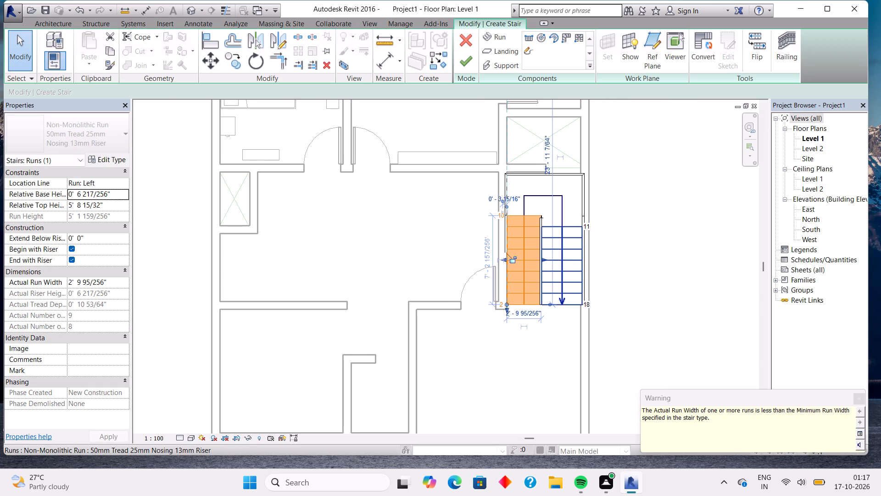
{"action": "key", "text": "Escape"}
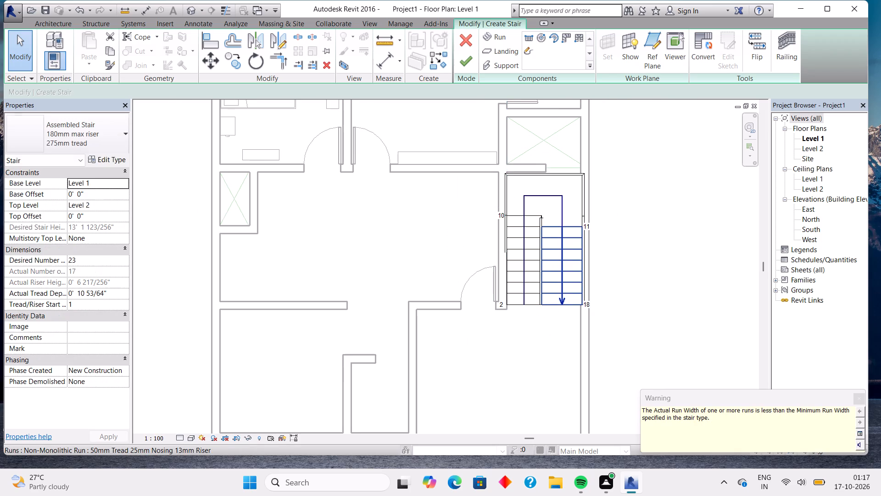
Nudge the second run about 1 ft north so its north end is nearly level with the first run's north end.
{"action": "middle_click_drag", "start_coordinate": [558, 203], "coordinate": [557, 271]}
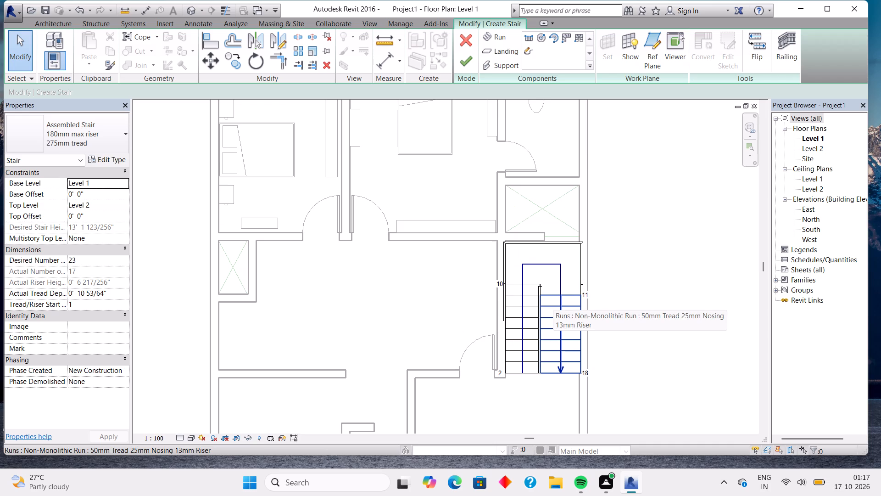
{"action": "left_click", "coordinate": [555, 290]}
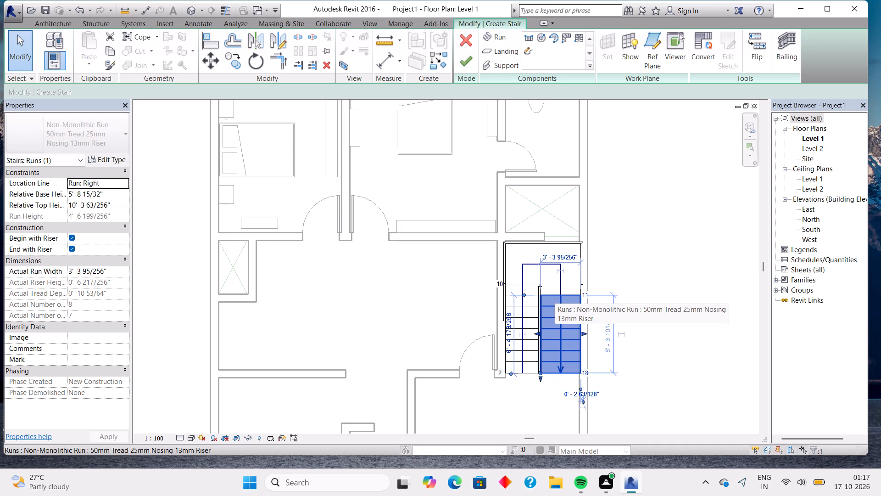
{"action": "key", "text": "Up"}
{"action": "key", "text": "Up"}
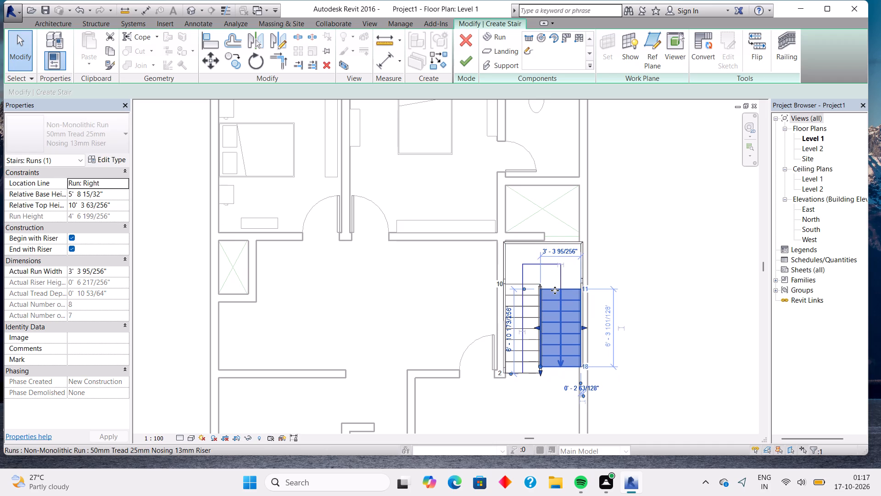
{"action": "key", "text": "Up"}
{"action": "key", "text": "Up"}
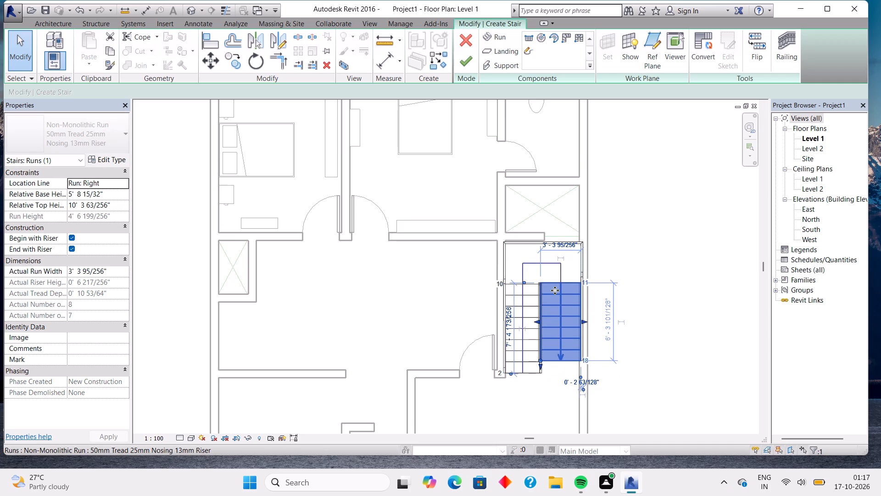
{"action": "left_click", "coordinate": [685, 314]}
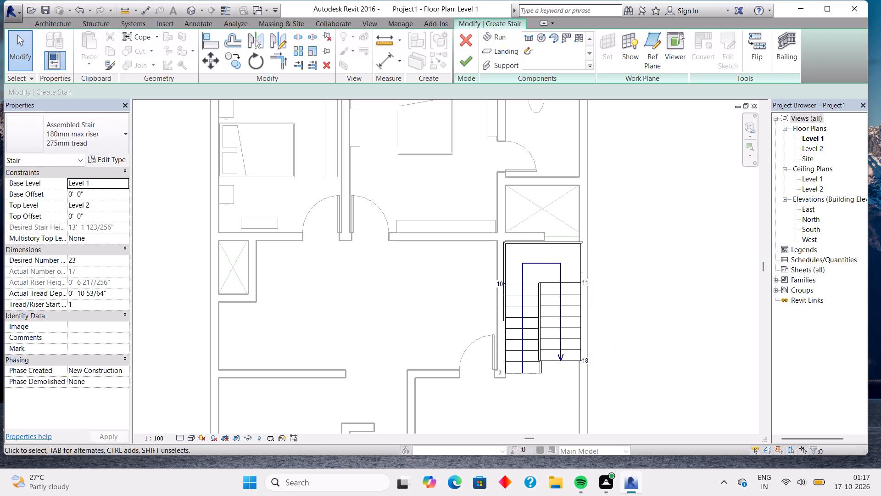
Narrow the second run from its east side to about 2'-9" wide, clear of the exterior wall's inner face.
{"action": "left_click", "coordinate": [563, 329]}
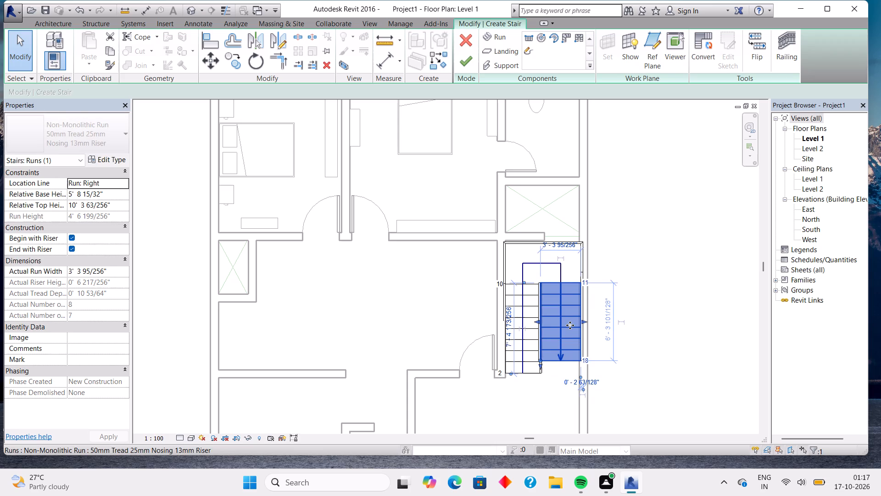
{"action": "scroll", "coordinate": [570, 325], "scroll_direction": "up", "scroll_amount": 9}
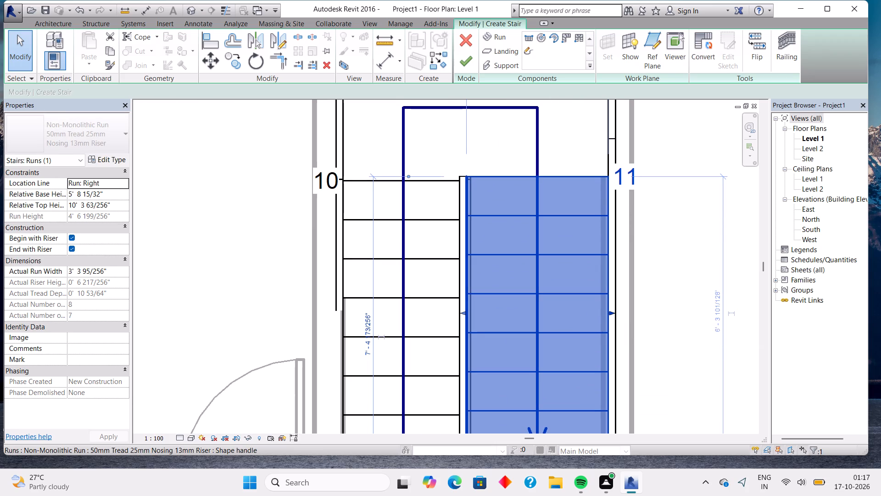
{"action": "left_click_drag", "start_coordinate": [613, 313], "coordinate": [598, 313]}
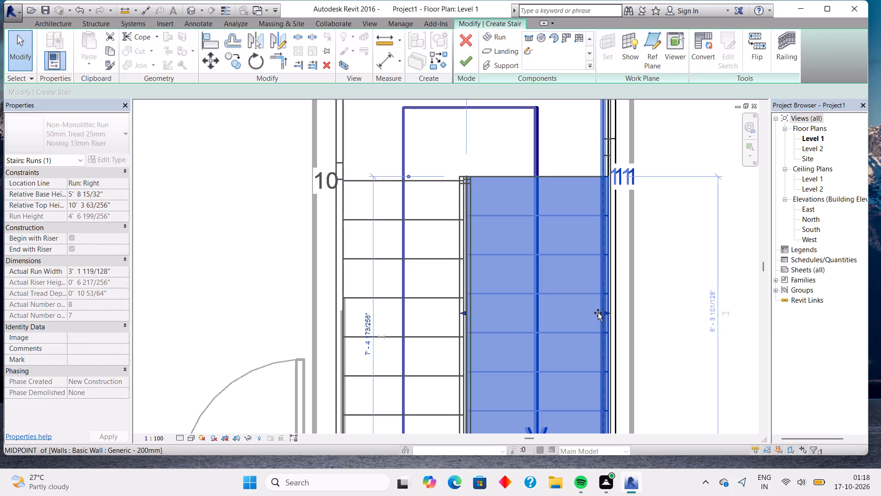
{"action": "left_click_drag", "start_coordinate": [598, 313], "coordinate": [591, 314]}
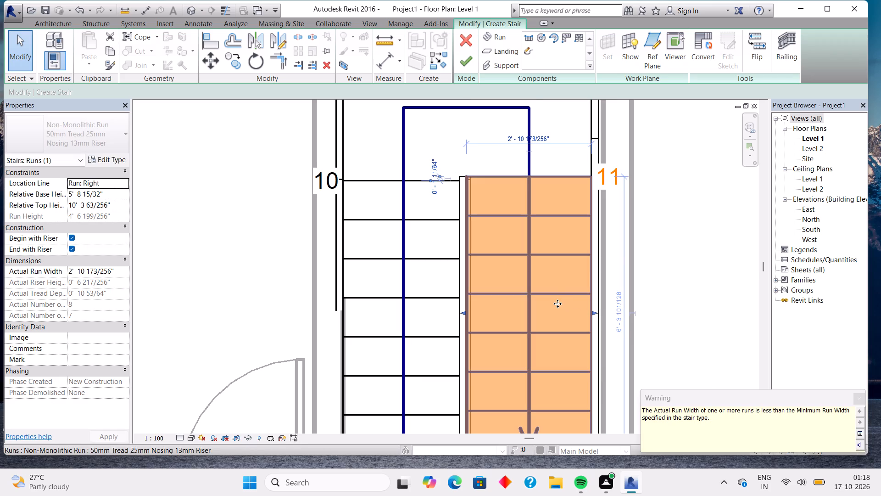
{"action": "left_click", "coordinate": [558, 304]}
{"action": "scroll", "coordinate": [558, 304], "scroll_direction": "down", "scroll_amount": 7}
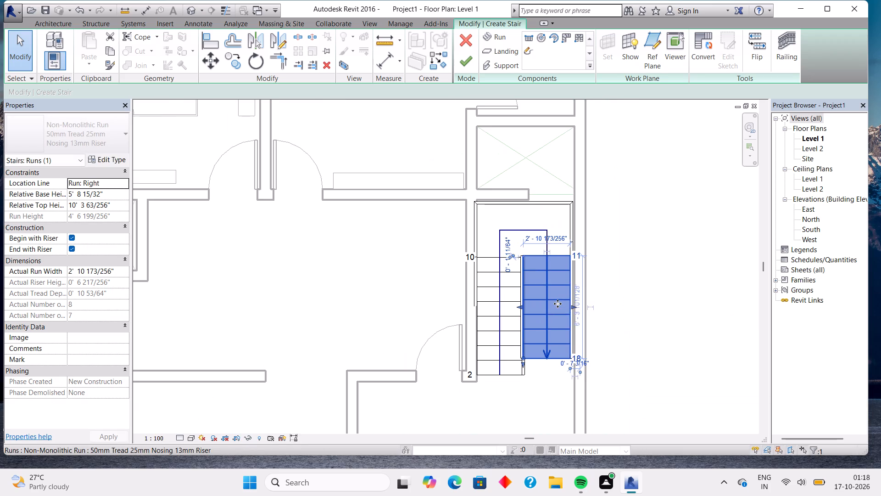
{"action": "scroll", "coordinate": [558, 304], "scroll_direction": "up", "scroll_amount": 3}
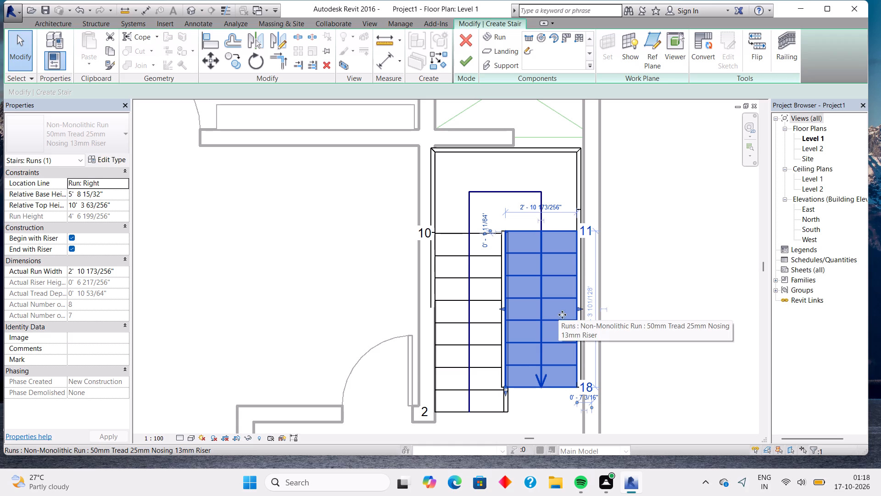
{"action": "scroll", "coordinate": [569, 314], "scroll_direction": "up", "scroll_amount": 3}
{"action": "left_click_drag", "start_coordinate": [584, 304], "coordinate": [576, 304]}
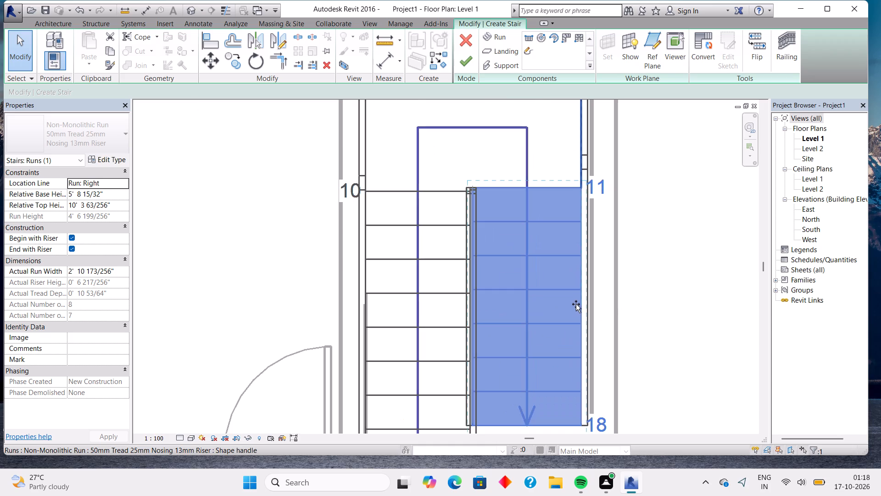
{"action": "left_click_drag", "start_coordinate": [576, 304], "coordinate": [571, 305]}
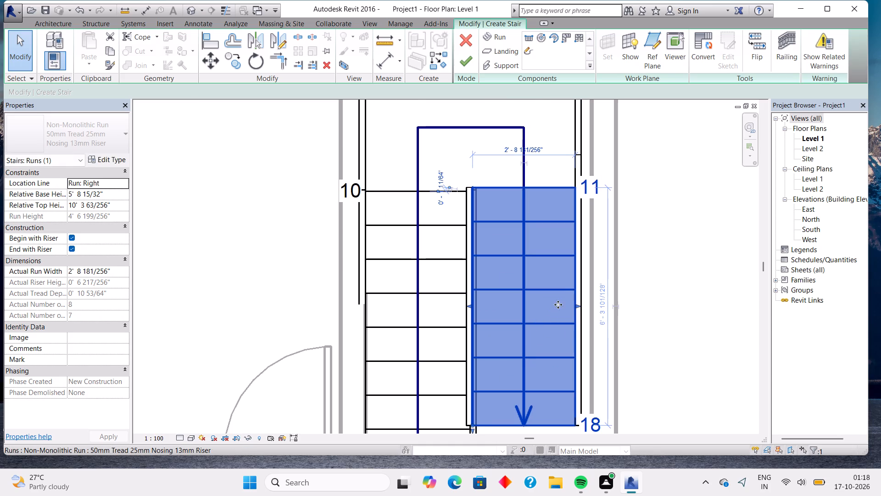
Extend the second run's south end by one tread to 9 risers, about 7'-3" long.
{"action": "scroll", "coordinate": [563, 288], "scroll_direction": "down", "scroll_amount": 4}
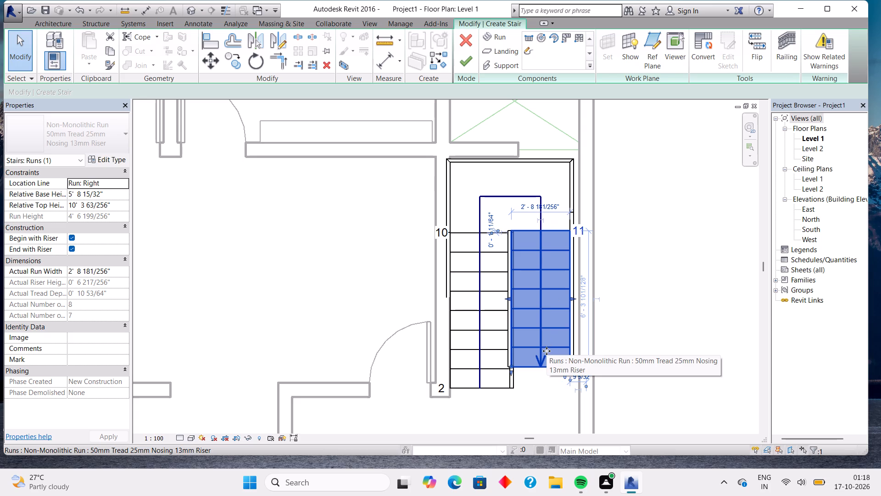
{"action": "scroll", "coordinate": [546, 359], "scroll_direction": "up", "scroll_amount": 8}
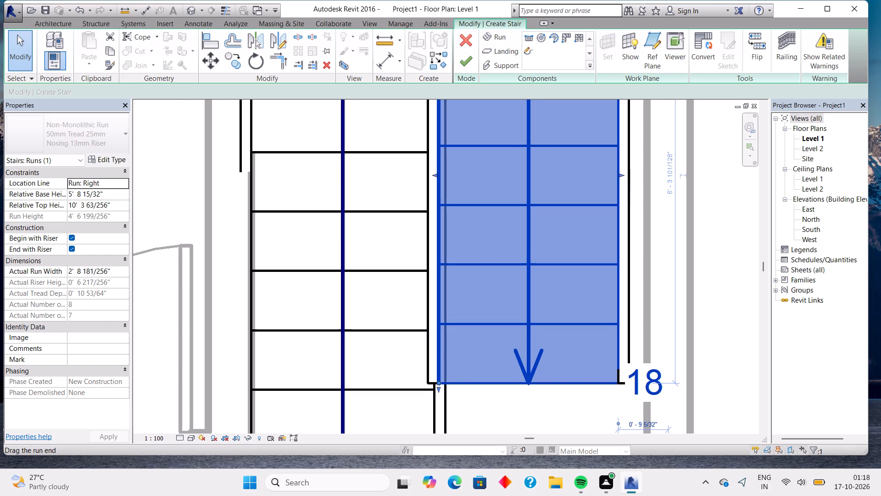
{"action": "left_click_drag", "start_coordinate": [438, 383], "coordinate": [439, 411]}
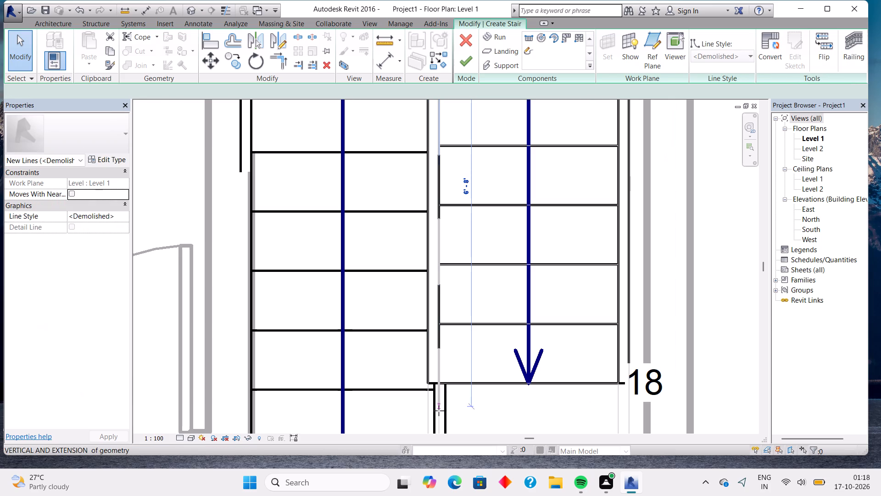
{"action": "left_click_drag", "start_coordinate": [439, 411], "coordinate": [440, 421]}
Nudge the landing with both runs about 2" east, so the west stringer clears the hall's wall.
{"action": "scroll", "coordinate": [454, 400], "scroll_direction": "down", "scroll_amount": 4}
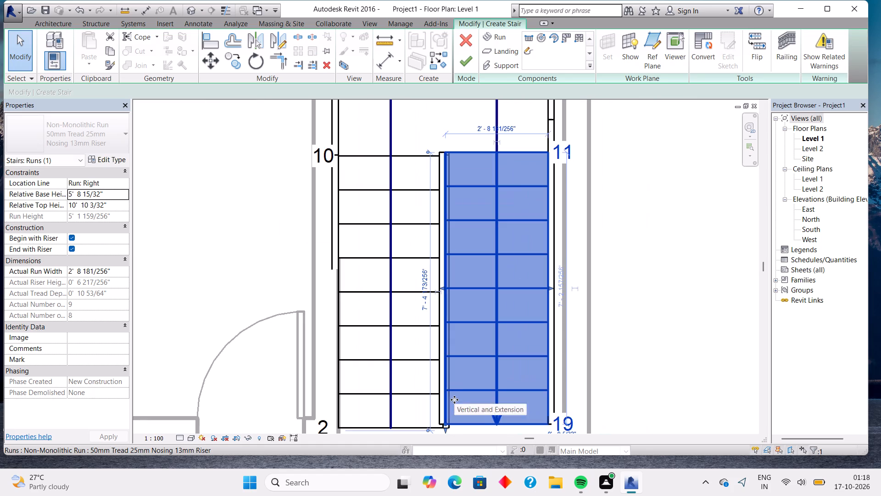
{"action": "scroll", "coordinate": [487, 381], "scroll_direction": "down", "scroll_amount": 1}
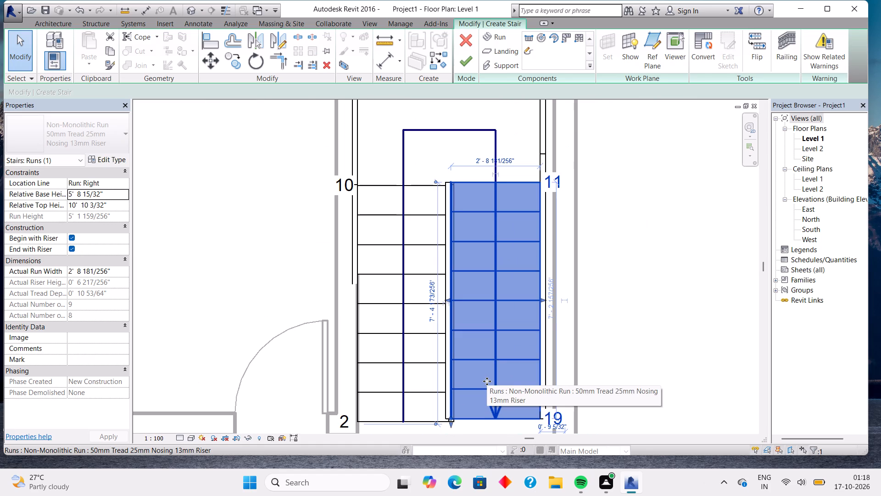
{"action": "scroll", "coordinate": [487, 381], "scroll_direction": "down", "scroll_amount": 2}
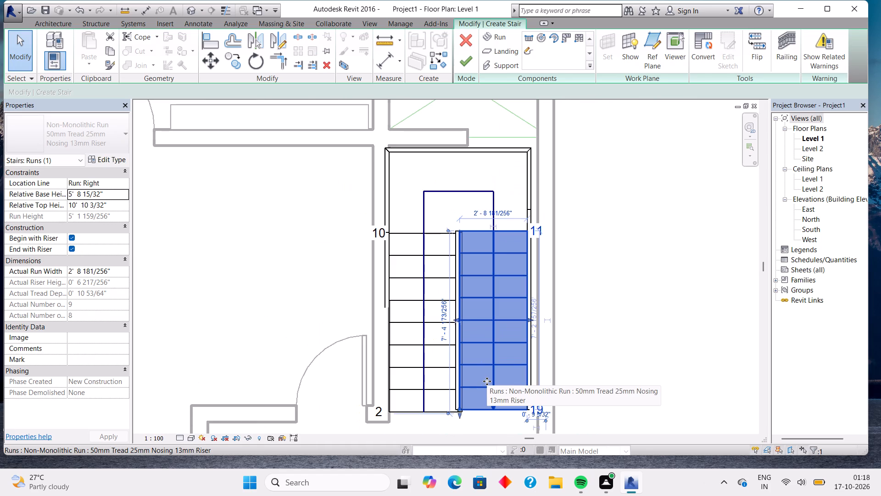
{"action": "left_click", "coordinate": [527, 194]}
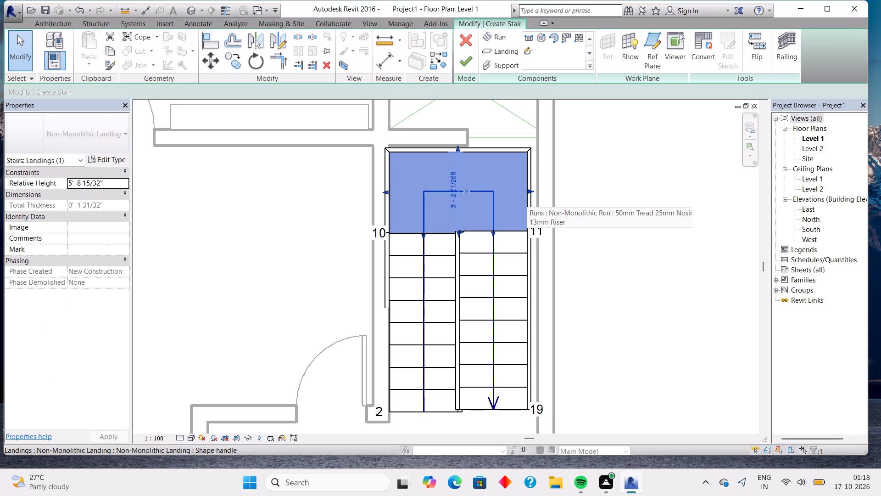
{"action": "key", "text": "Right"}
{"action": "key", "text": "Right"}
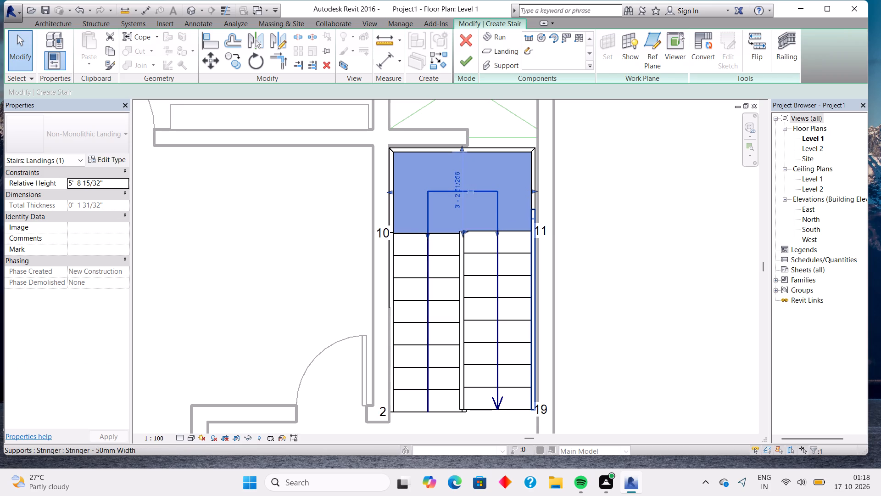
{"action": "key", "text": "Escape"}
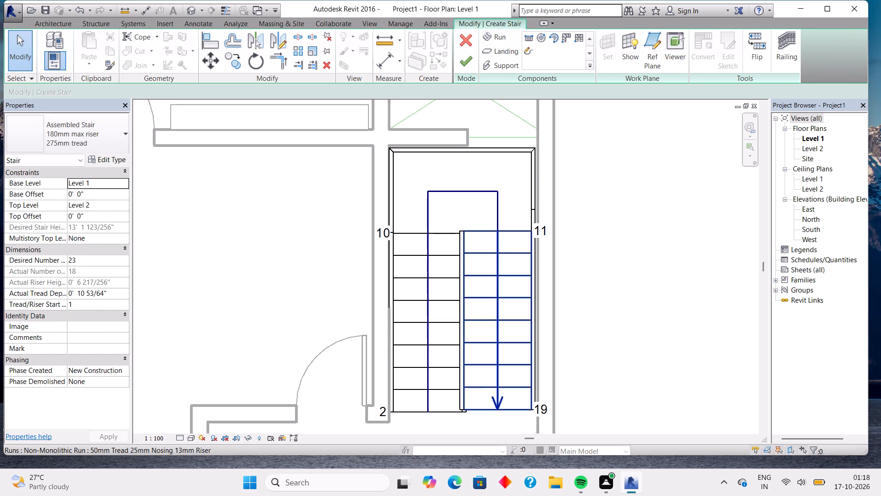
Narrow the second run again from its east side to about 2'-2 1/2" wide.
{"action": "scroll", "coordinate": [484, 385], "scroll_direction": "down", "scroll_amount": 2}
{"action": "middle_click_drag", "start_coordinate": [484, 385], "coordinate": [526, 214]}
{"action": "scroll", "coordinate": [522, 287], "scroll_direction": "down", "scroll_amount": 2}
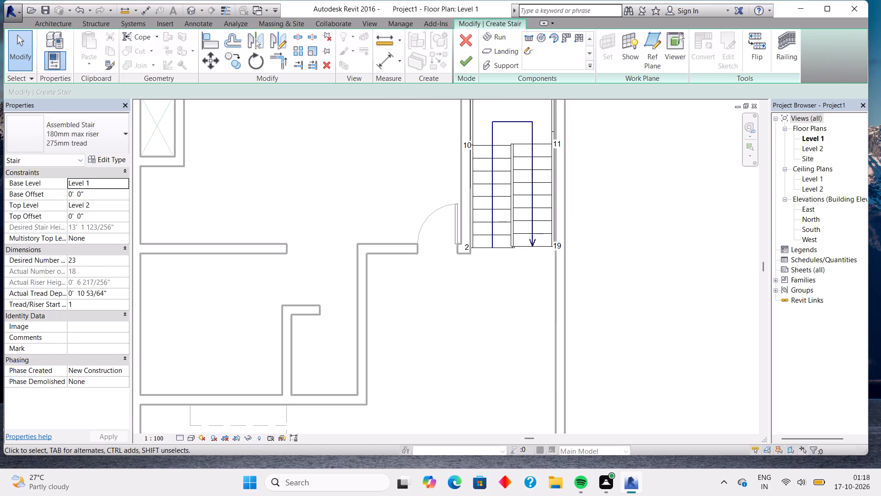
{"action": "scroll", "coordinate": [515, 262], "scroll_direction": "up", "scroll_amount": 10}
{"action": "scroll", "coordinate": [518, 244], "scroll_direction": "down", "scroll_amount": 2}
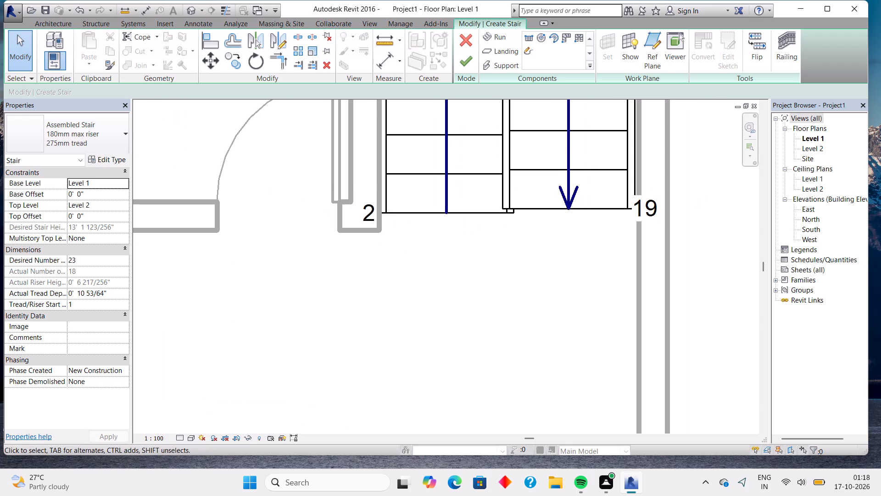
{"action": "scroll", "coordinate": [531, 227], "scroll_direction": "down", "scroll_amount": 4}
{"action": "middle_click_drag", "start_coordinate": [531, 227], "coordinate": [513, 310]}
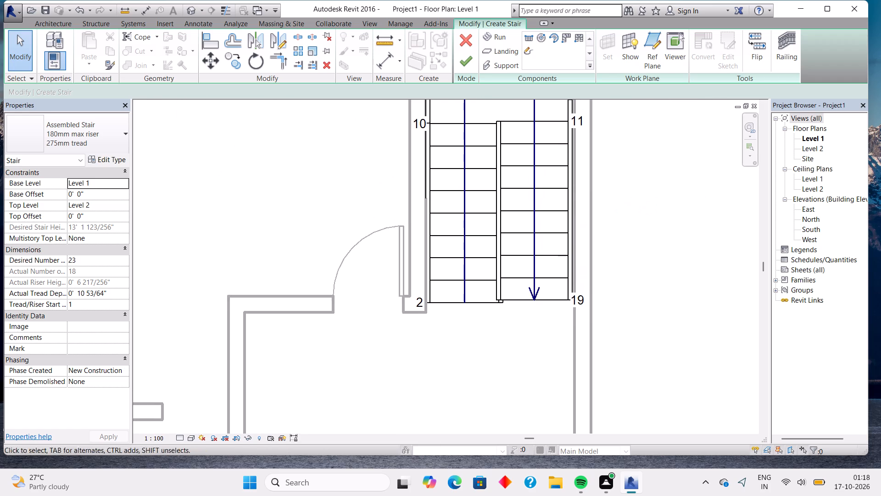
{"action": "left_click", "coordinate": [512, 234]}
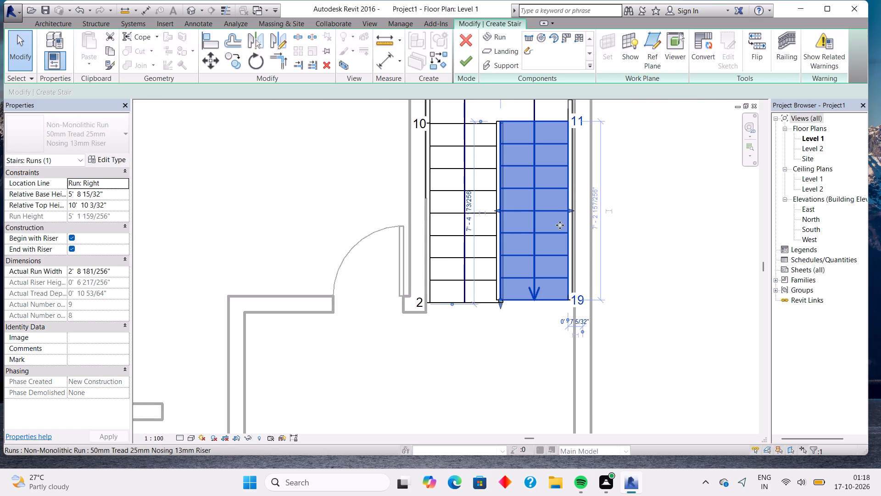
{"action": "left_click_drag", "start_coordinate": [572, 210], "coordinate": [555, 210]}
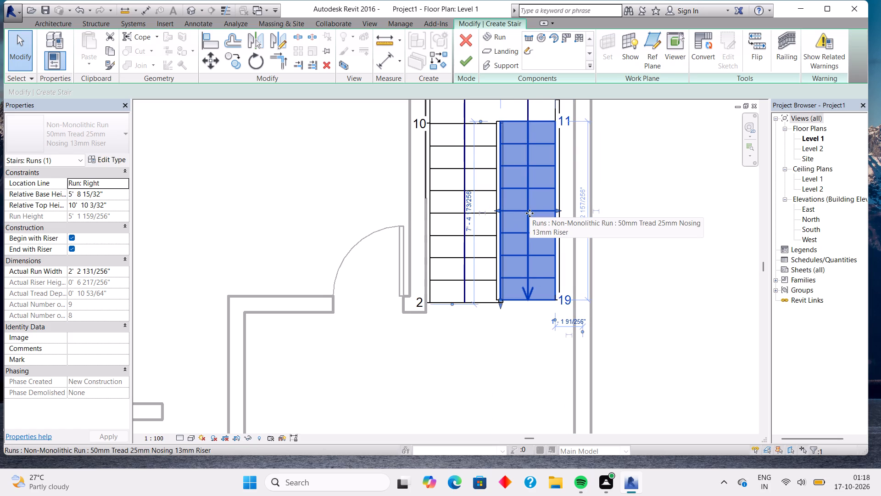
Nudge the second run about 4" east toward the exterior wall, leaving a gap beside the first run.
{"action": "key", "text": "Right"}
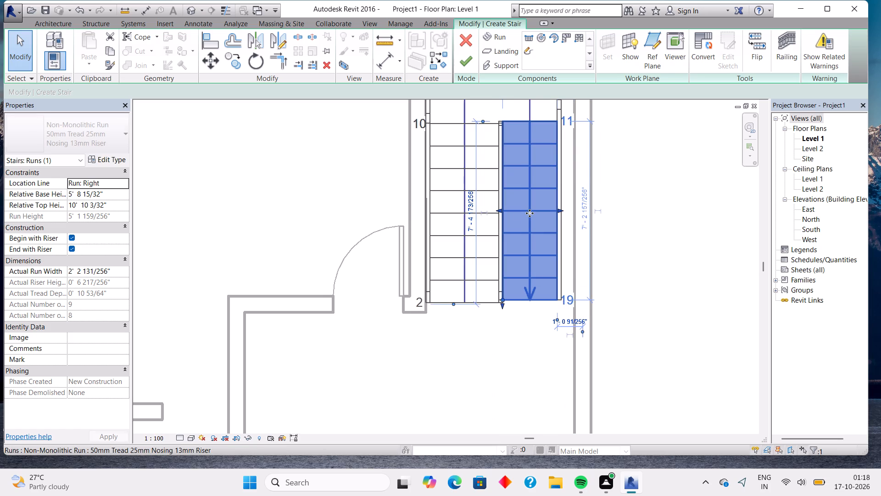
{"action": "key", "text": "Right"}
{"action": "key", "text": "Right"}
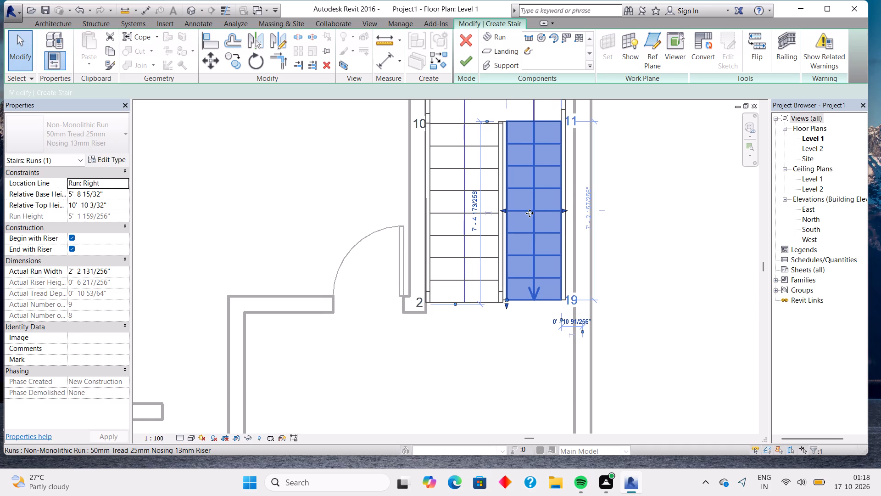
{"action": "key", "text": "Right"}
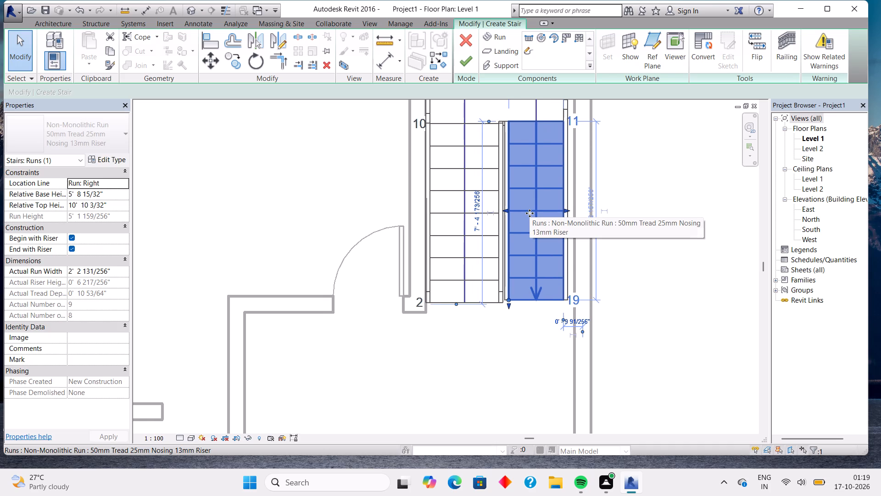
{"action": "key", "text": "Escape"}
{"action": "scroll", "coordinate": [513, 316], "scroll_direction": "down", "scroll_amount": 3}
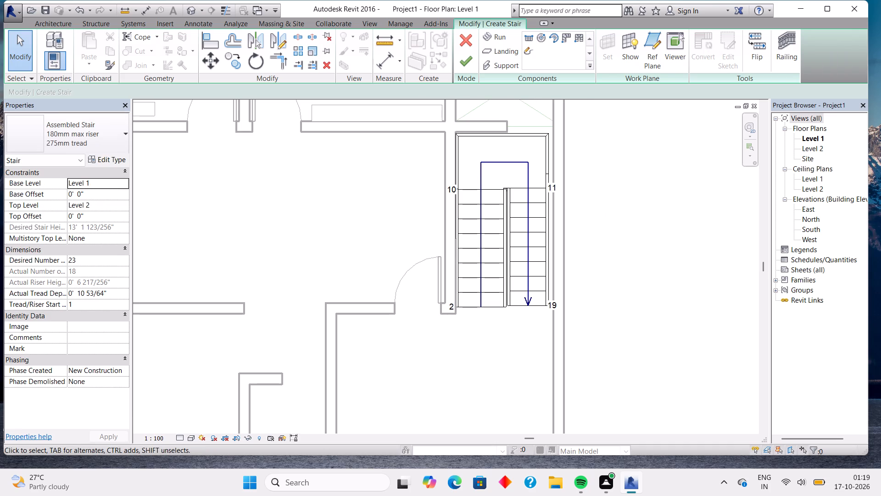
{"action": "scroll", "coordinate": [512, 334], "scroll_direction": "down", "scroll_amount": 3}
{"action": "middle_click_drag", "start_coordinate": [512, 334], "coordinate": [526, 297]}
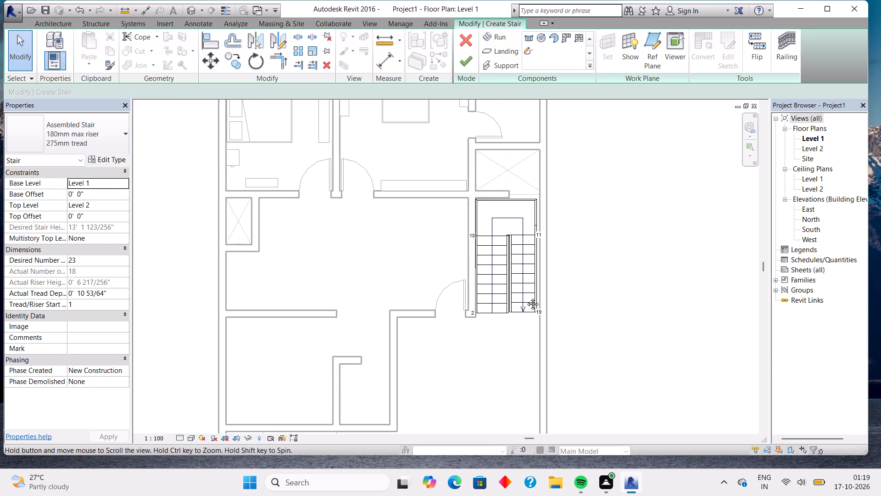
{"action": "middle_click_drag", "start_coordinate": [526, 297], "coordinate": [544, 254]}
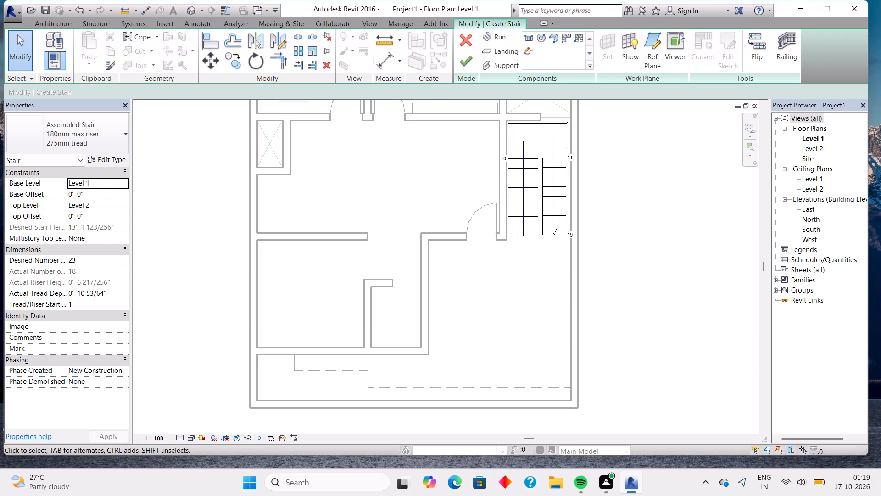
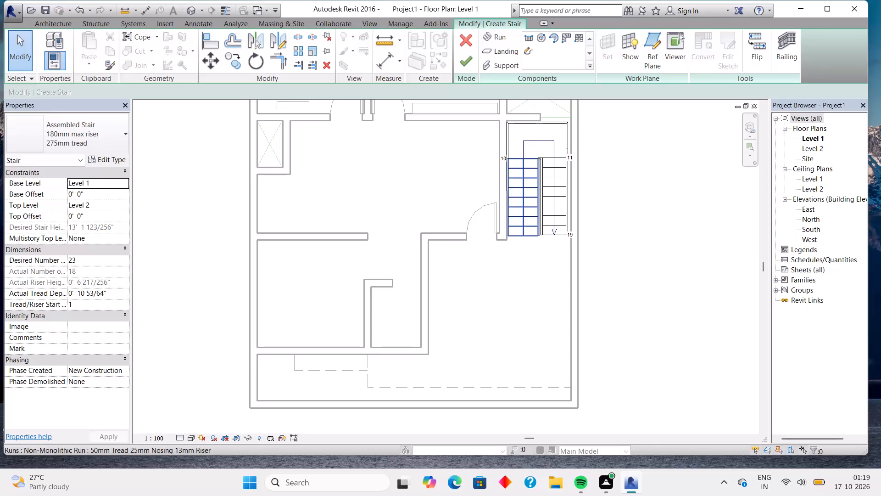
Finish editing the U-shaped stair and return to the Level 1 plan.
{"action": "left_click", "coordinate": [466, 64]}
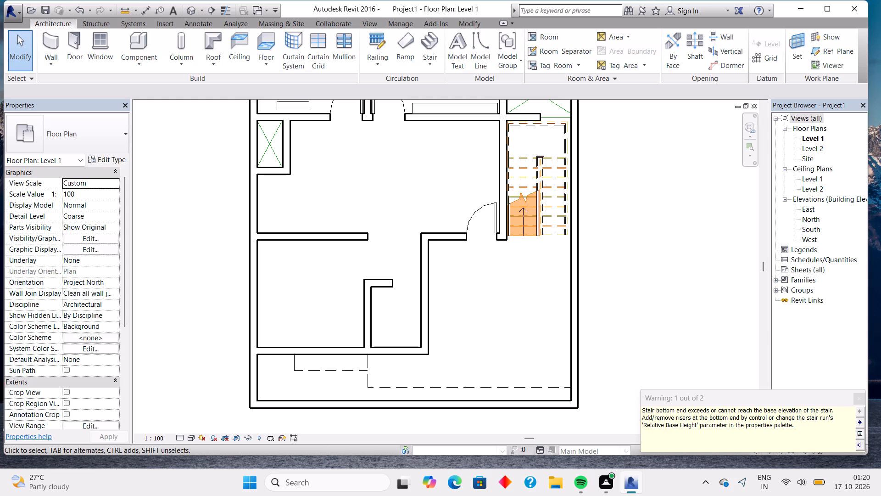
{"action": "left_click", "coordinate": [857, 400]}
Nudge the whole finished stair one small increment east, toward the exterior wall.
{"action": "scroll", "coordinate": [633, 219], "scroll_direction": "up", "scroll_amount": 3}
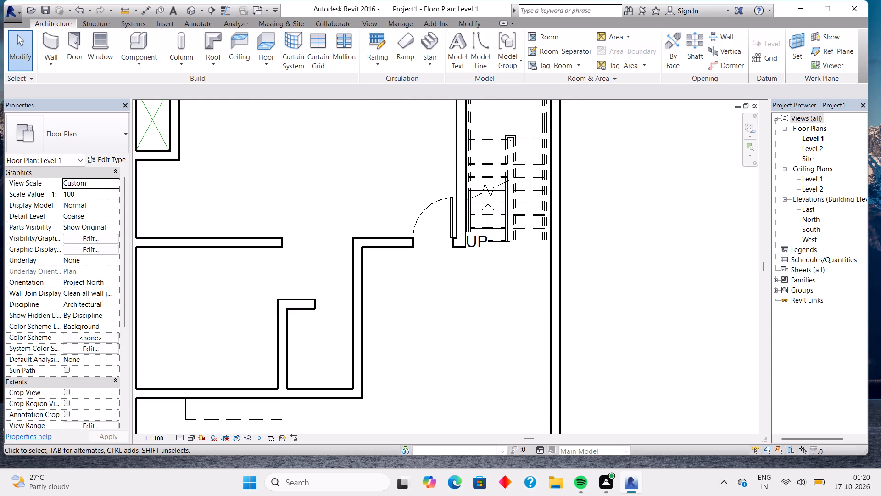
{"action": "left_click", "coordinate": [521, 197]}
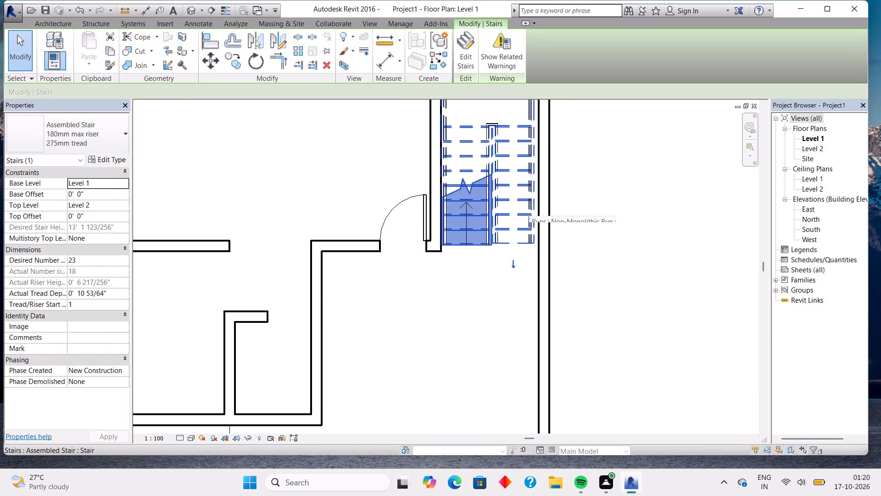
{"action": "key", "text": "Right"}
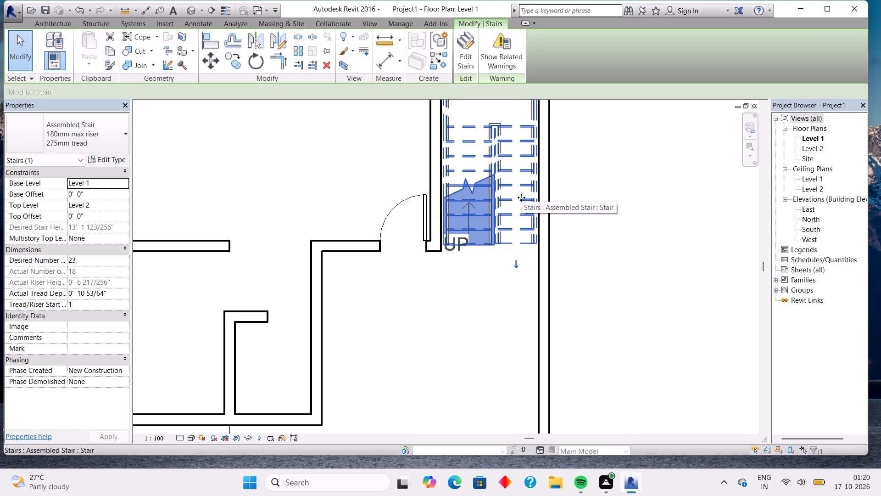
{"action": "key", "text": "Escape"}
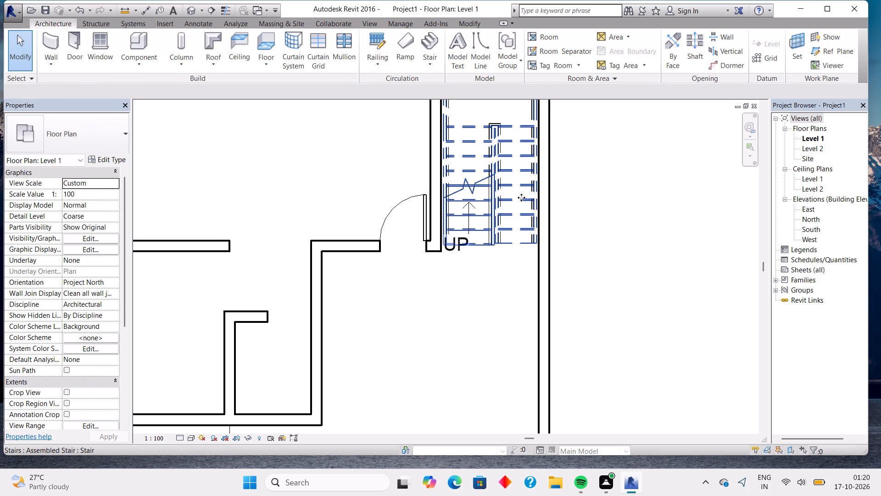
{"action": "scroll", "coordinate": [681, 238], "scroll_direction": "down", "scroll_amount": 3}
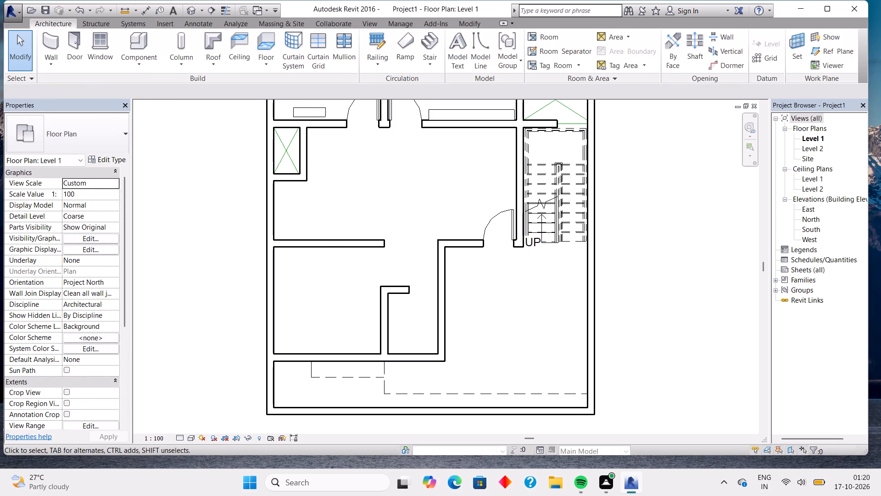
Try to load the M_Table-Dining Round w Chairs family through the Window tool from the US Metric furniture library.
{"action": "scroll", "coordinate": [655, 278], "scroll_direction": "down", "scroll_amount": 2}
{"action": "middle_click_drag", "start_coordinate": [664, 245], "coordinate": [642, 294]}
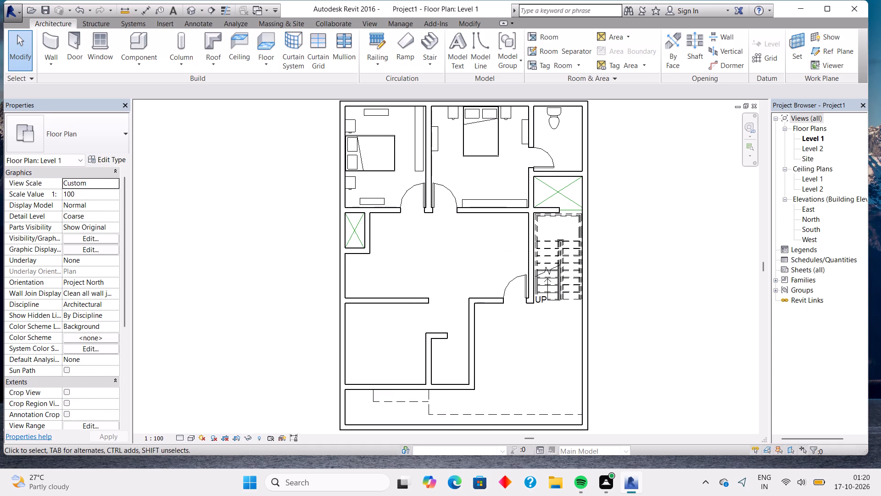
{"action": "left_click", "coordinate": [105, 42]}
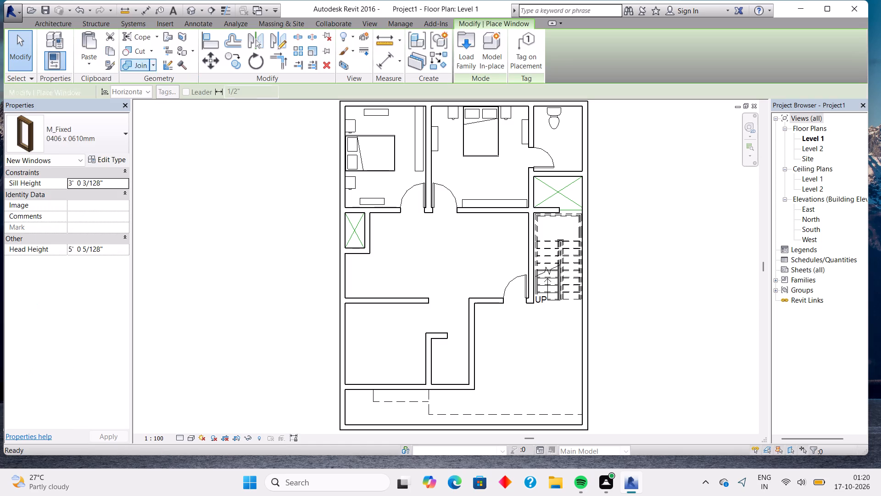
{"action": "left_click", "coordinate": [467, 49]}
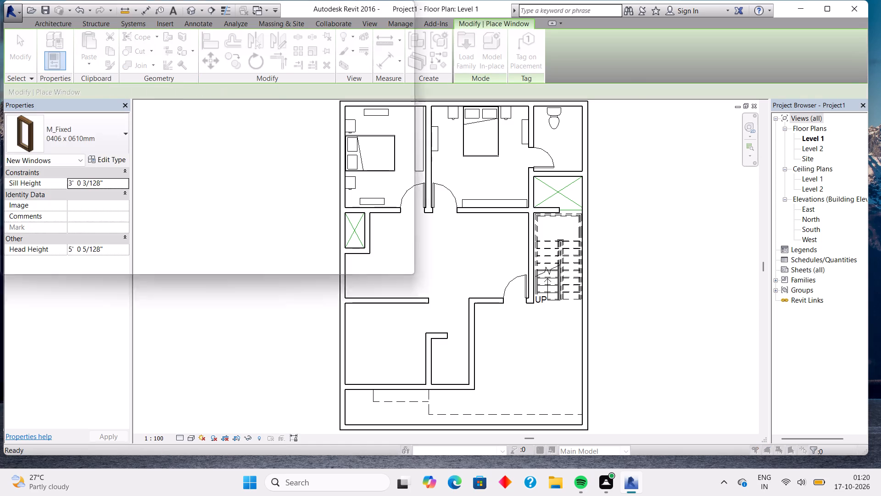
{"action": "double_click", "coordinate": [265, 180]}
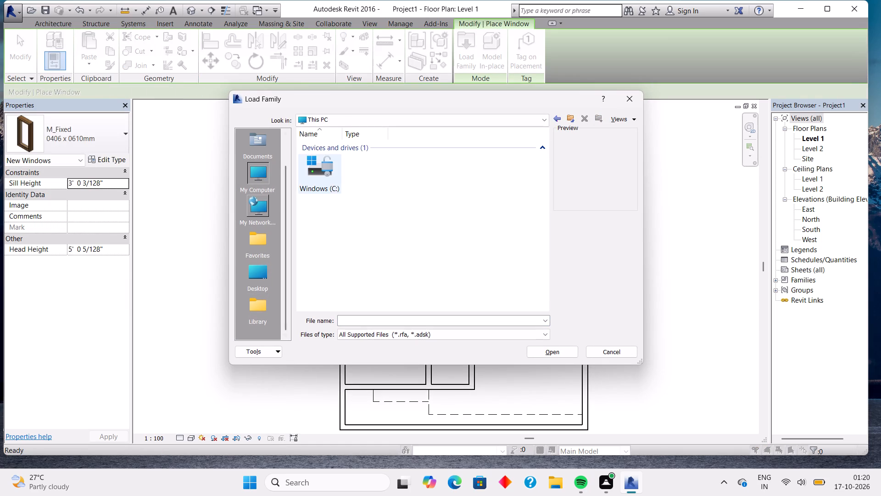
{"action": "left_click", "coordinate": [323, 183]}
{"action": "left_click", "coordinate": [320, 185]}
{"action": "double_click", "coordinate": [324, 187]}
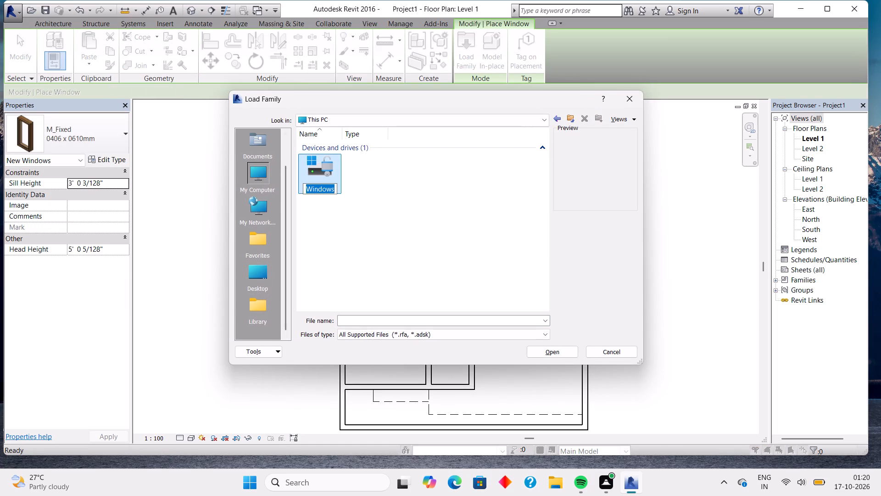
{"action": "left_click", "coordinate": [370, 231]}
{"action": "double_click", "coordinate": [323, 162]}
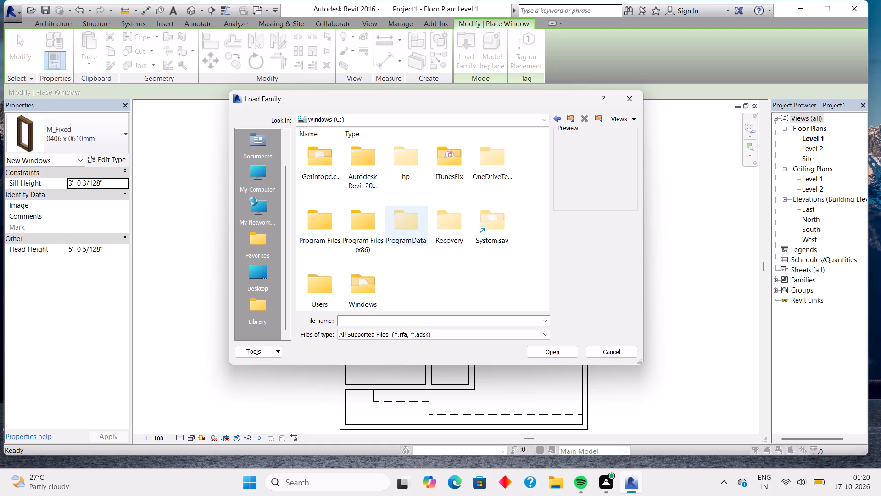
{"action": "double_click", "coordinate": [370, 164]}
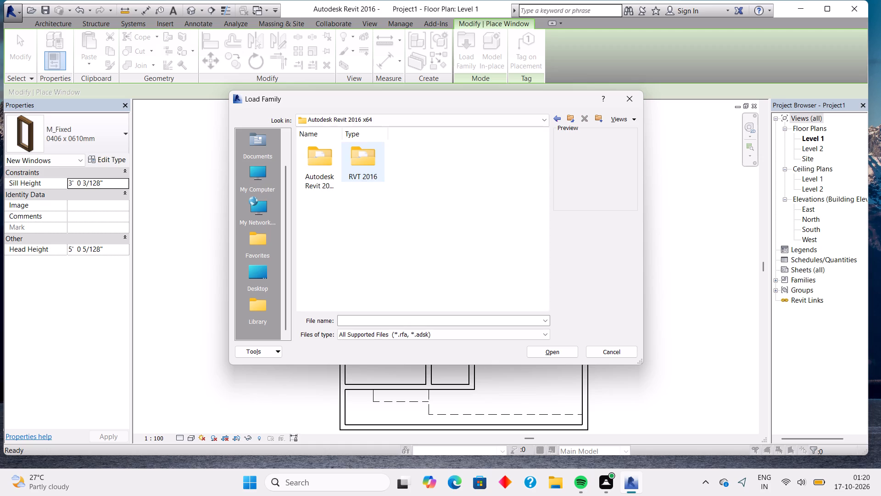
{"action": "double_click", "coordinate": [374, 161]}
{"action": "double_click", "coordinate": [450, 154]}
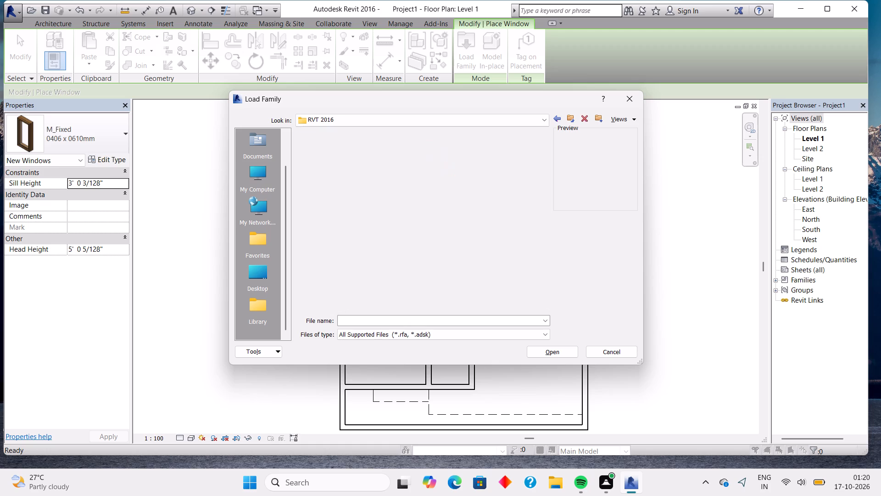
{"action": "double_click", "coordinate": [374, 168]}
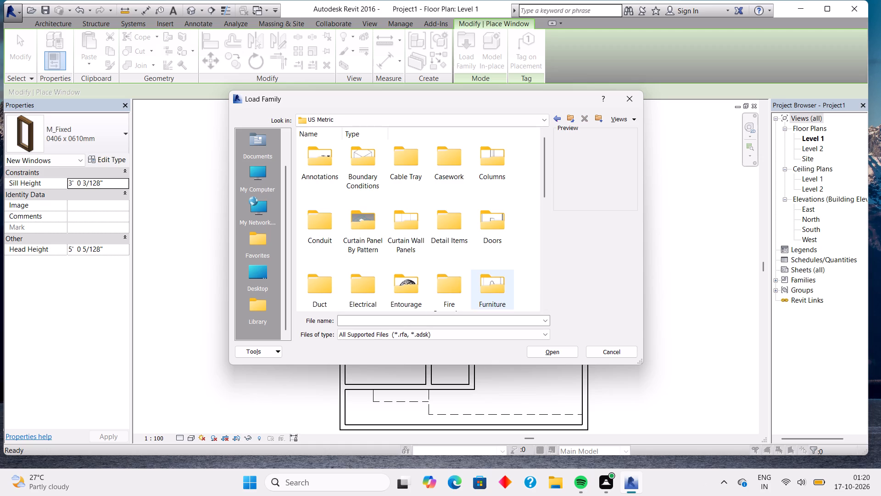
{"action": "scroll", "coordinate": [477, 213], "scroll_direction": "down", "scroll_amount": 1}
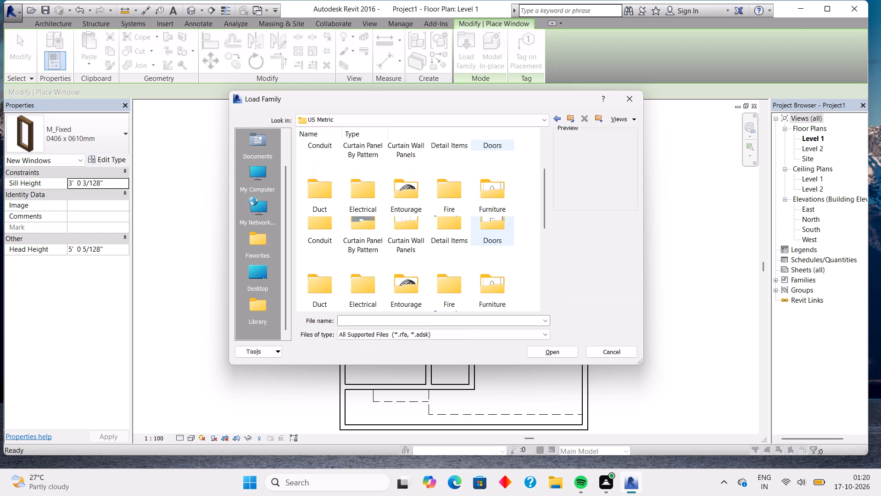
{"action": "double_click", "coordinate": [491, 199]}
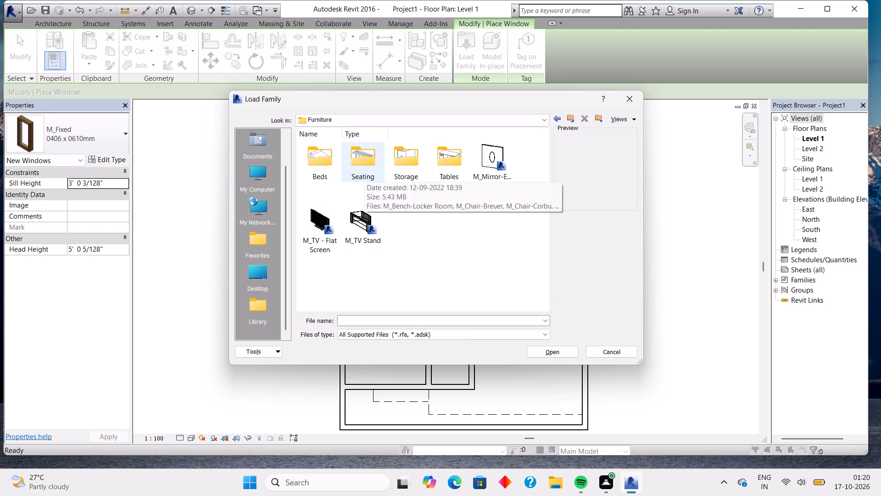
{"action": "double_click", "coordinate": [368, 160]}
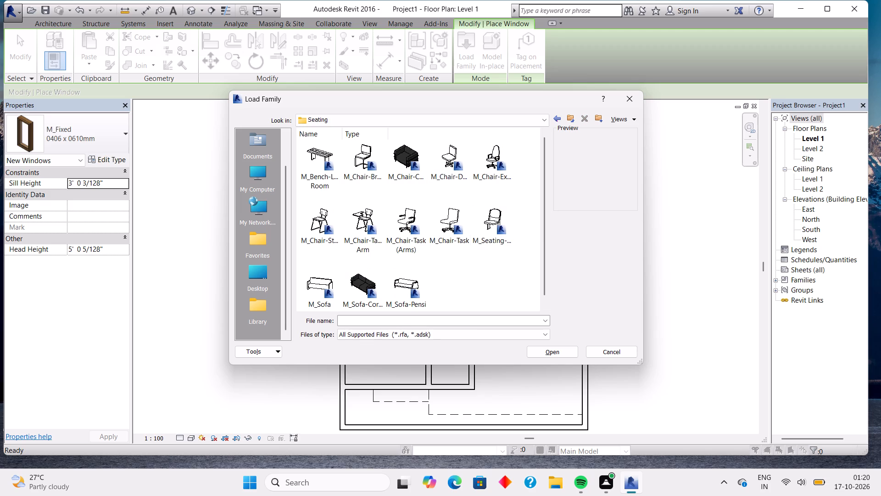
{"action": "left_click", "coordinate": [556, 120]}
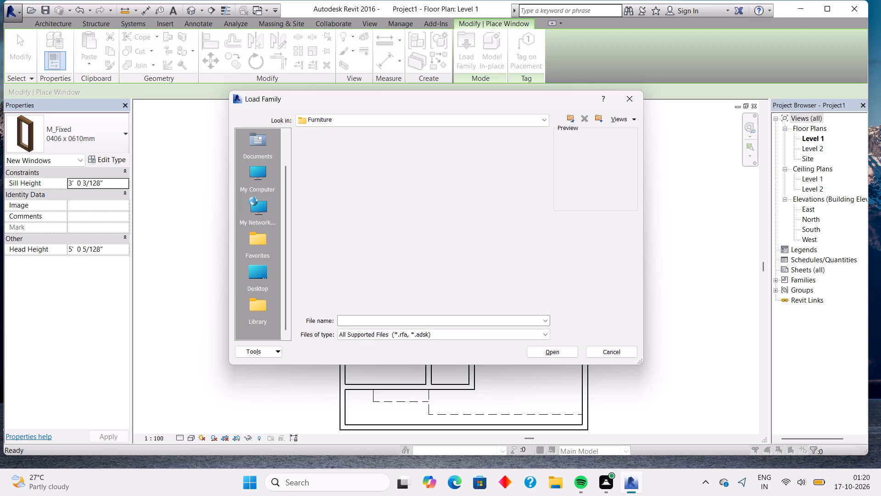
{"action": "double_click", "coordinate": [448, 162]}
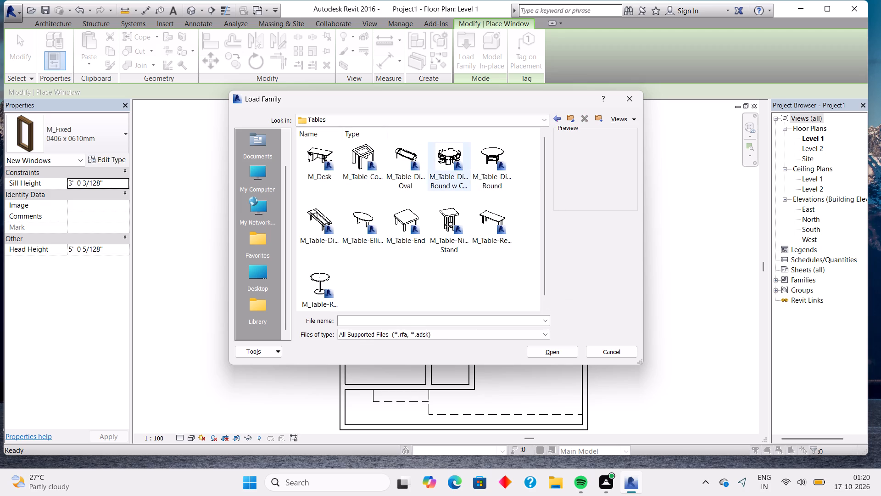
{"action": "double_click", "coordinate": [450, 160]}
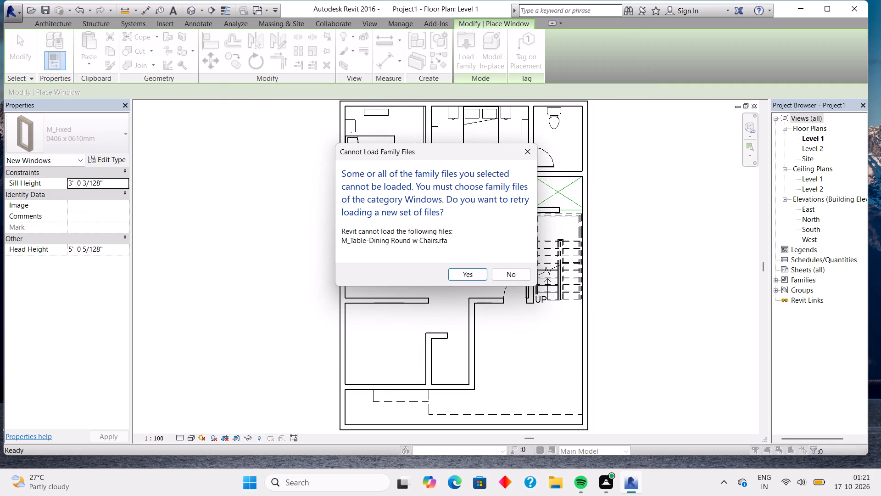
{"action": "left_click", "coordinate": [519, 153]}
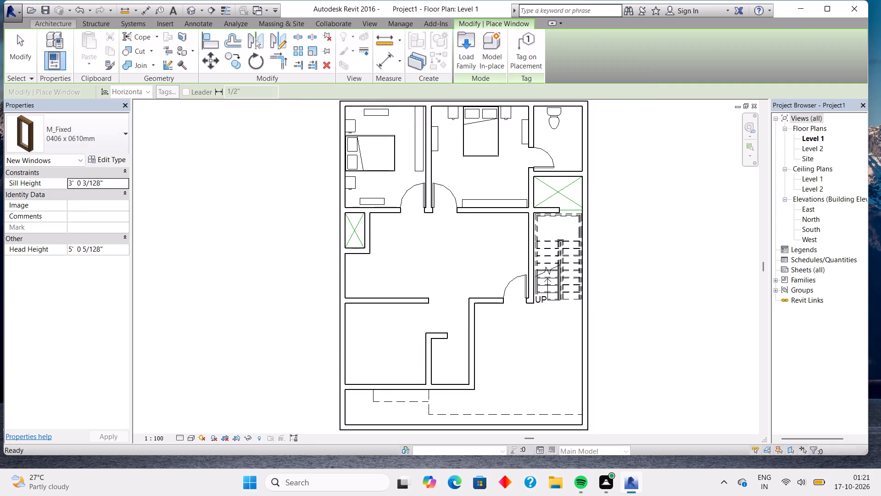
Load the M_Table-Dining Round w Chairs family as a component from the Tables folder of the US Metric furniture library.
{"action": "left_click", "coordinate": [59, 21]}
{"action": "left_click", "coordinate": [59, 21]}
{"action": "left_click", "coordinate": [150, 38]}
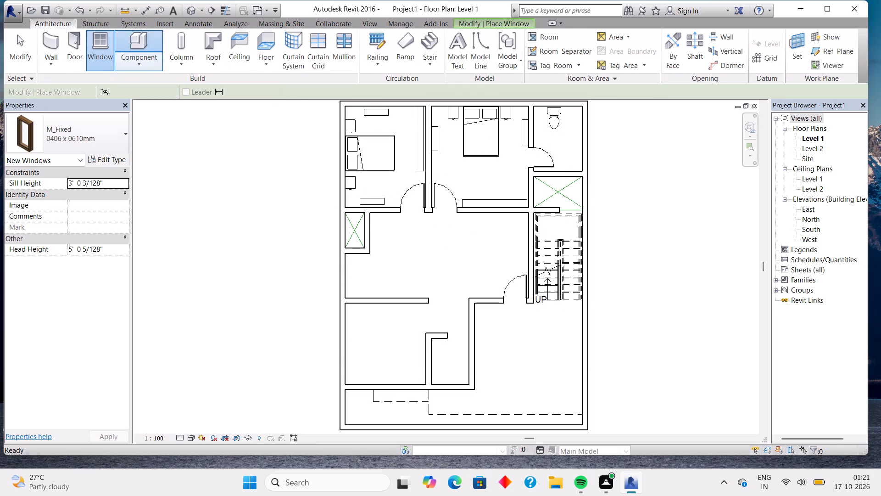
{"action": "left_click", "coordinate": [457, 56]}
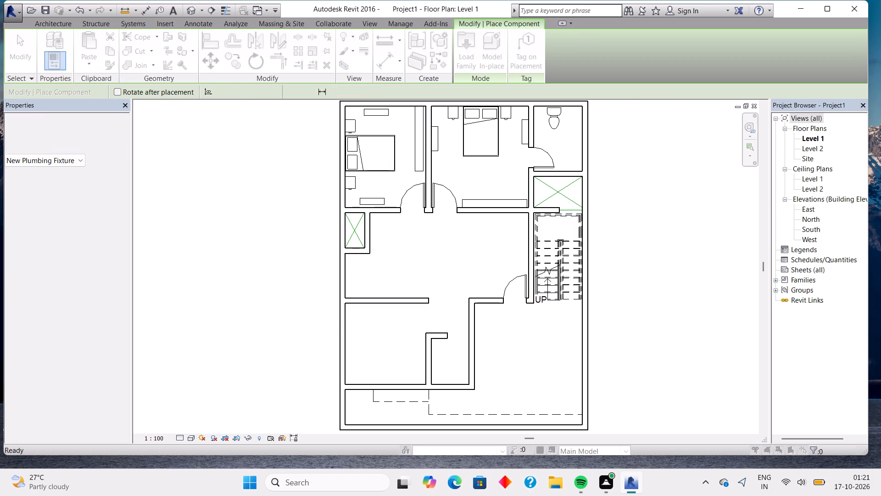
{"action": "double_click", "coordinate": [273, 173]}
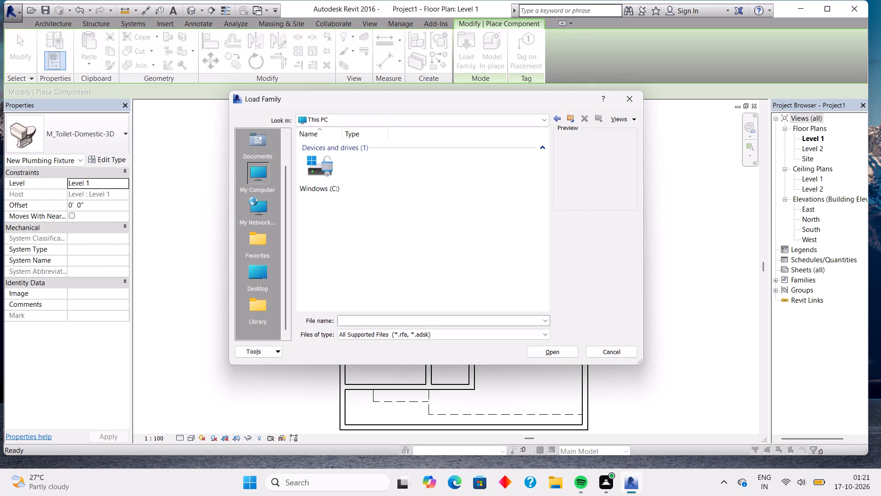
{"action": "double_click", "coordinate": [328, 180]}
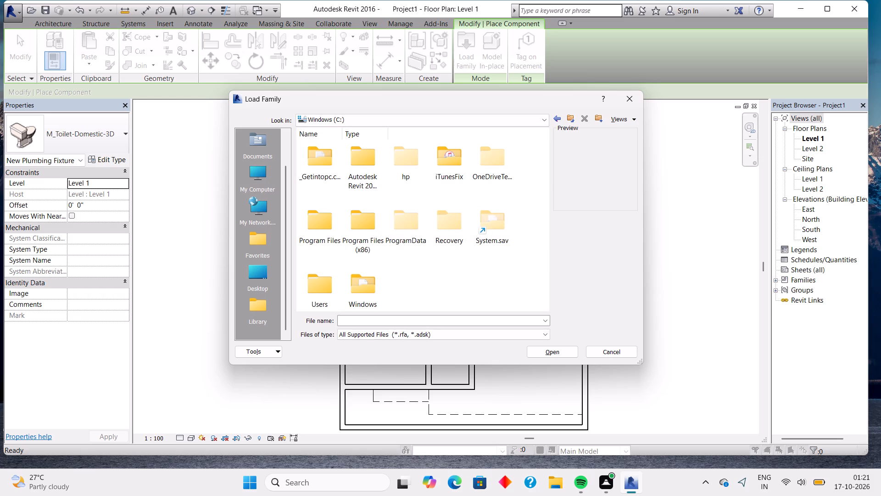
{"action": "double_click", "coordinate": [347, 174]}
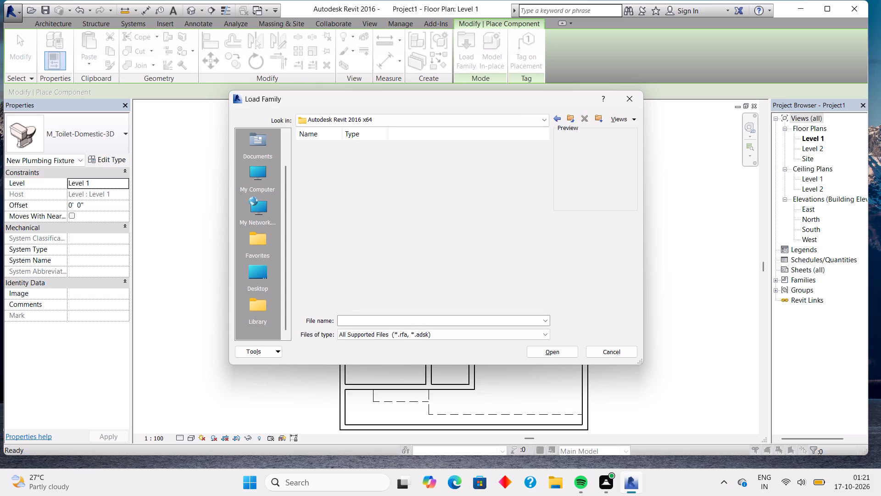
{"action": "double_click", "coordinate": [369, 172]}
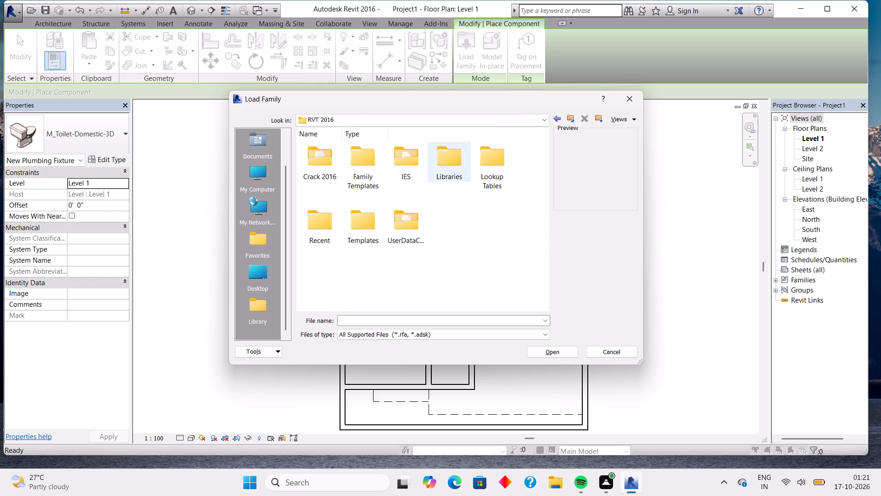
{"action": "double_click", "coordinate": [452, 164]}
{"action": "double_click", "coordinate": [361, 166]}
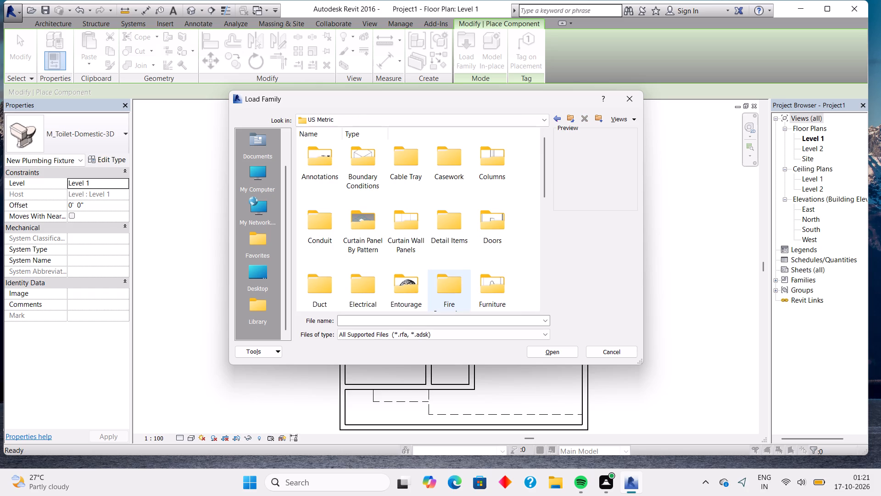
{"action": "double_click", "coordinate": [491, 280]}
{"action": "double_click", "coordinate": [448, 164]}
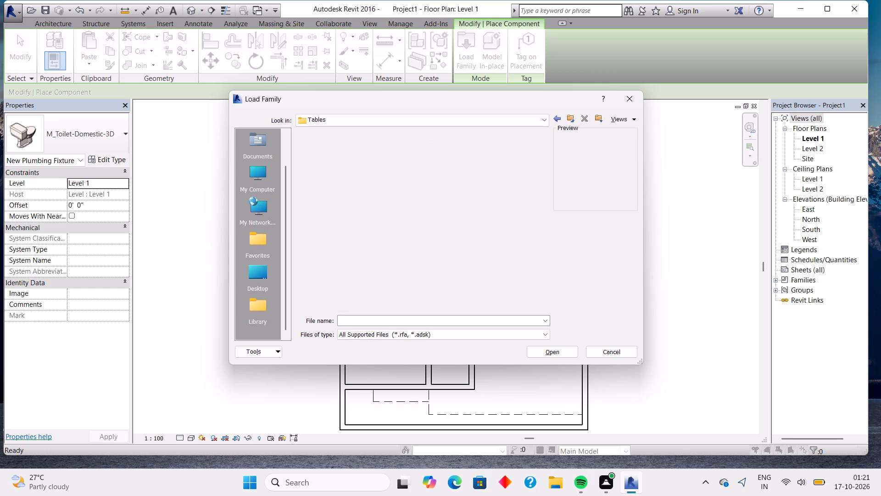
{"action": "double_click", "coordinate": [456, 163]}
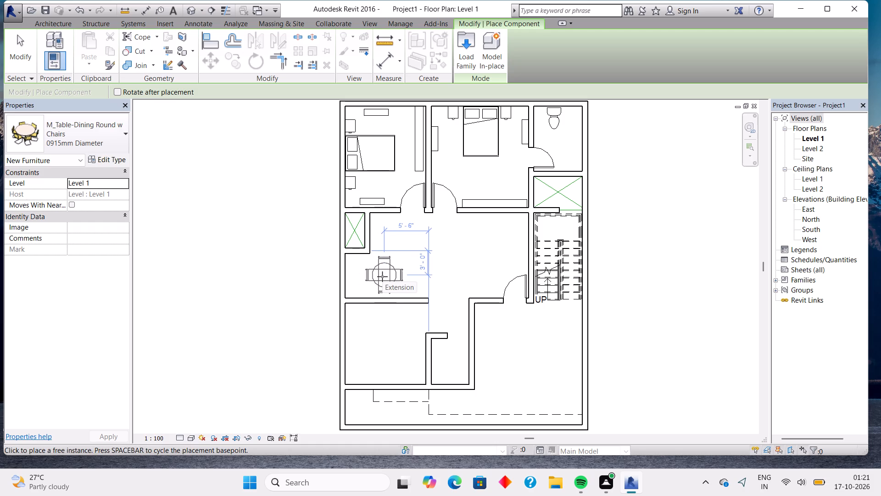
Place one 0915mm Diameter round dining table south of the west shaft, about 5'-6" west of the partition's east end.
{"action": "left_click", "coordinate": [382, 276]}
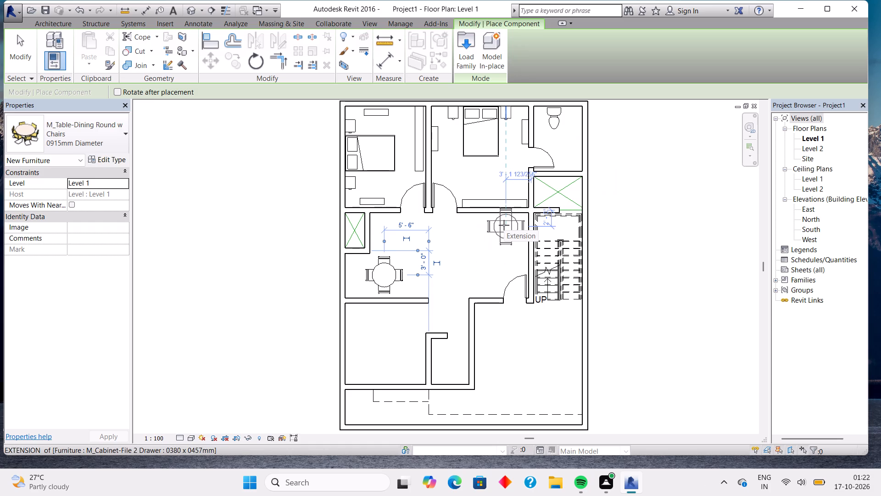
{"action": "key", "text": "Escape"}
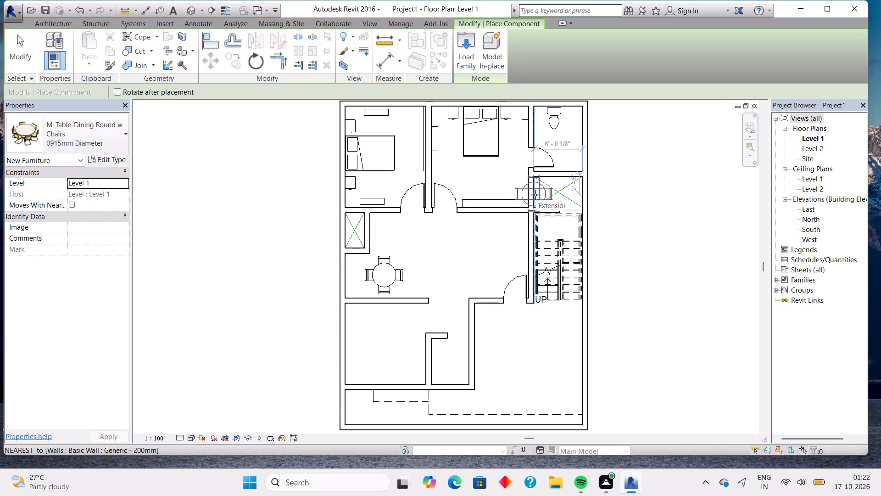
{"action": "key", "text": "Escape"}
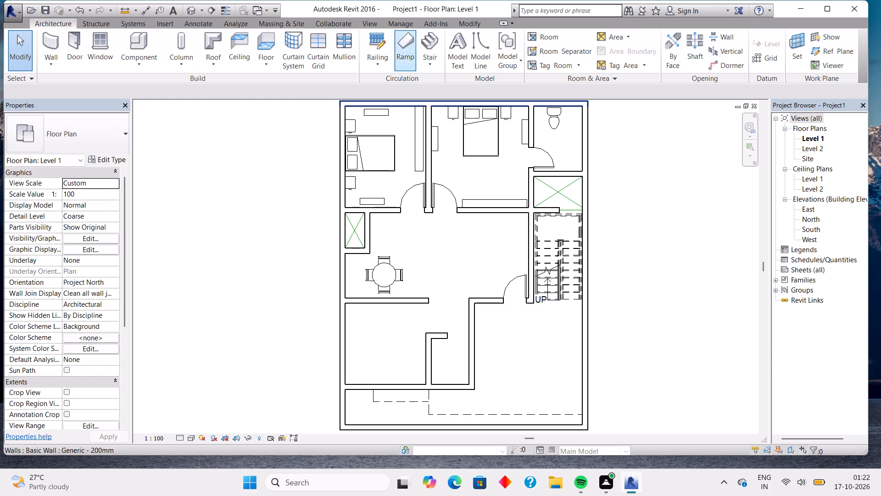
Load the M_Sofa family as a component from the Seating folder of the US Metric furniture library.
{"action": "left_click", "coordinate": [134, 39]}
{"action": "left_click", "coordinate": [464, 43]}
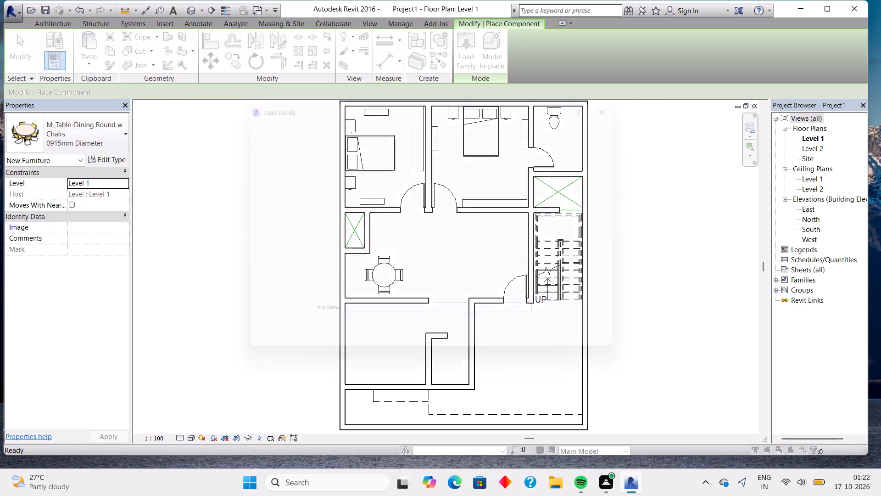
{"action": "double_click", "coordinate": [257, 177]}
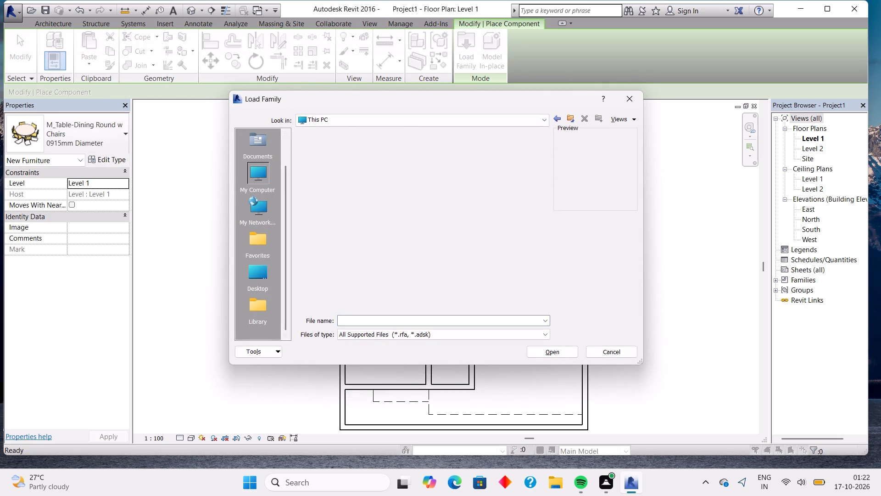
{"action": "double_click", "coordinate": [332, 173]}
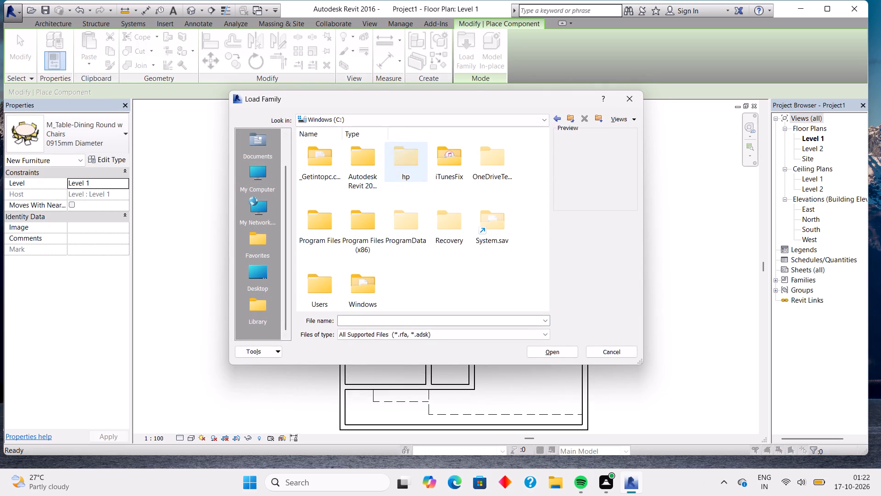
{"action": "double_click", "coordinate": [356, 169]}
{"action": "double_click", "coordinate": [369, 157]}
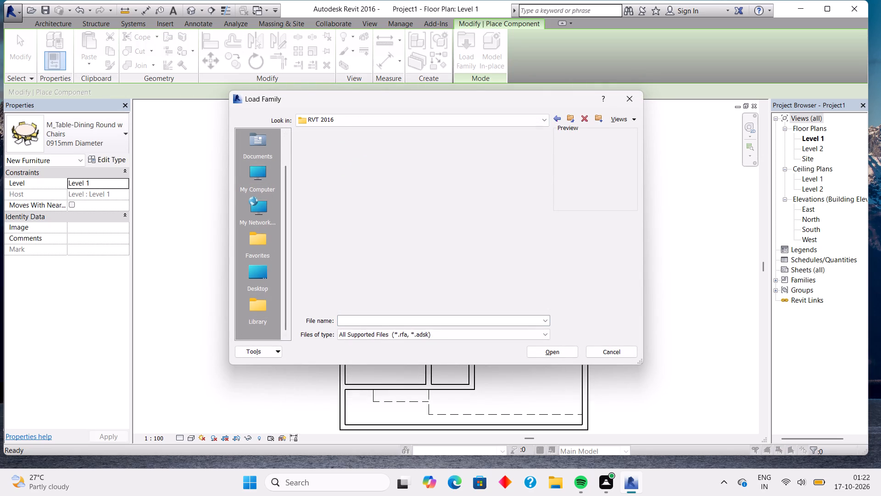
{"action": "double_click", "coordinate": [456, 163]}
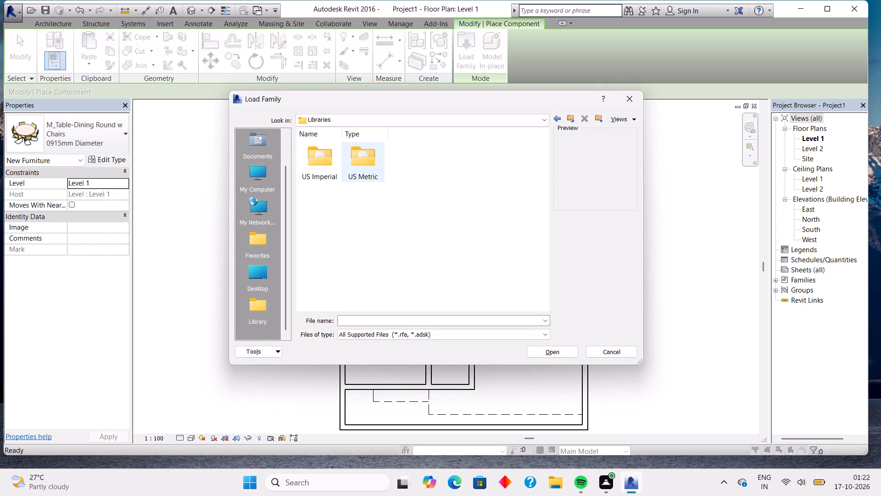
{"action": "double_click", "coordinate": [370, 163]}
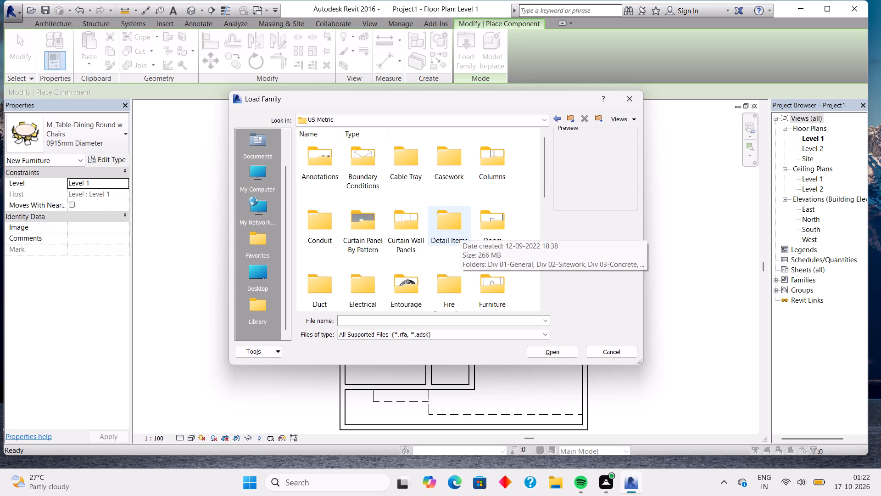
{"action": "scroll", "coordinate": [474, 255], "scroll_direction": "down", "scroll_amount": 1}
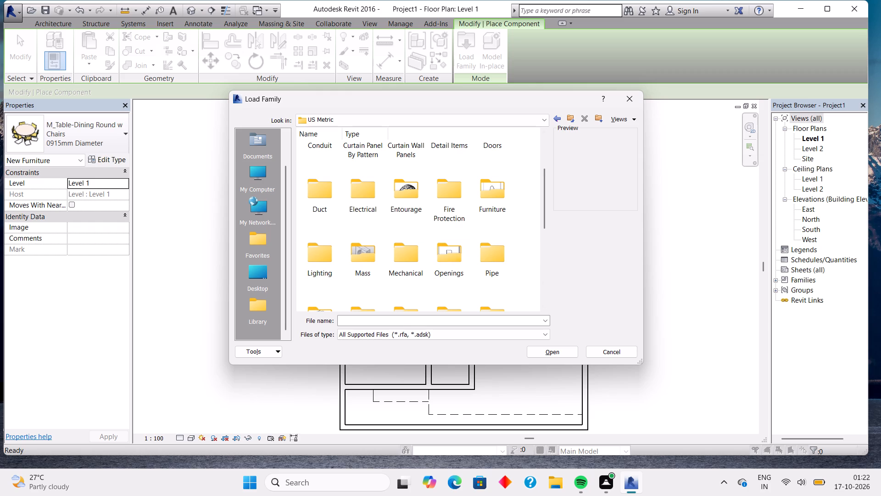
{"action": "double_click", "coordinate": [488, 208]}
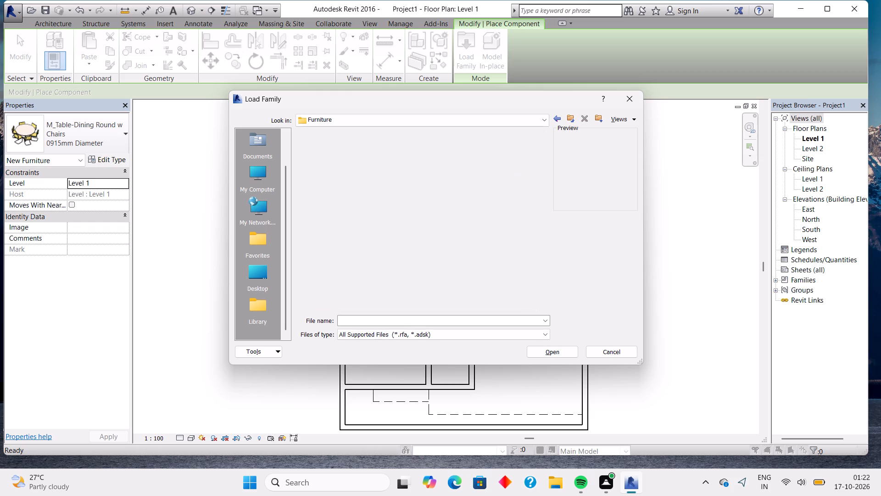
{"action": "double_click", "coordinate": [372, 157]}
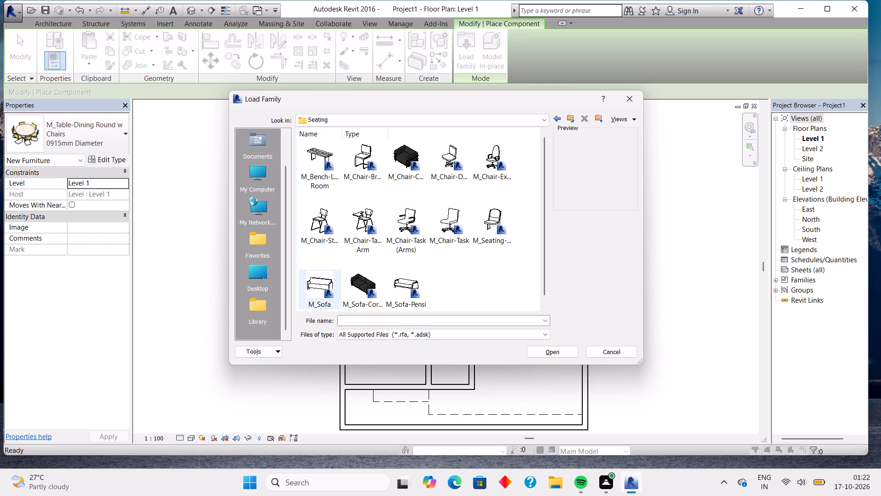
{"action": "double_click", "coordinate": [323, 274]}
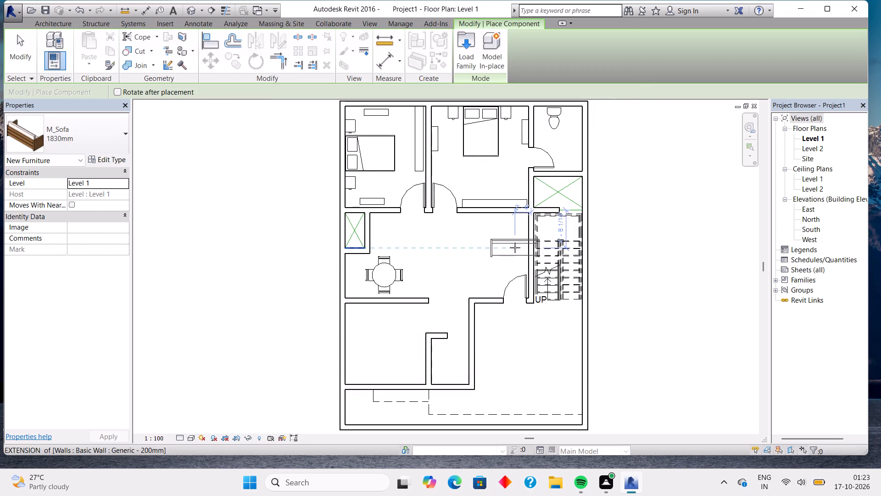
Place a 1830mm M_Sofa lengthwise north-south along the west side of the stair wall, just north of the door.
{"action": "key", "text": "space"}
{"action": "key", "text": "space"}
{"action": "key", "text": "space"}
{"action": "key", "text": "space"}
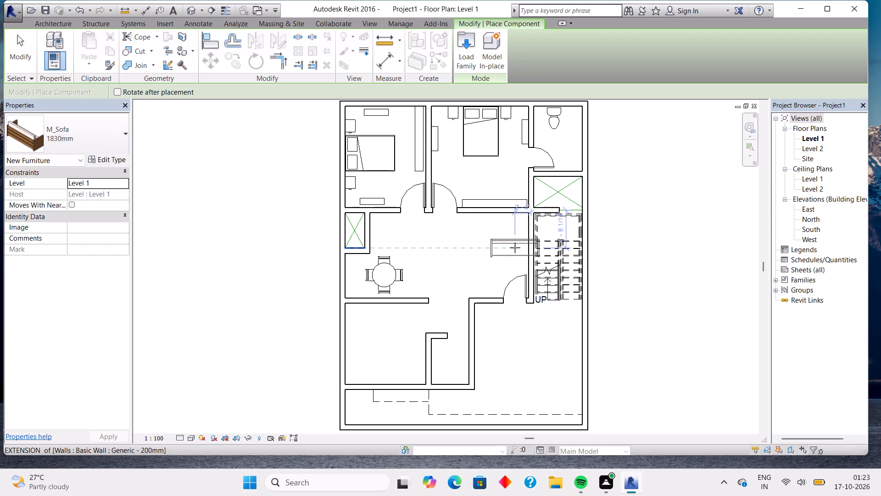
{"action": "key", "text": "space"}
{"action": "key", "text": "space"}
{"action": "key", "text": "space"}
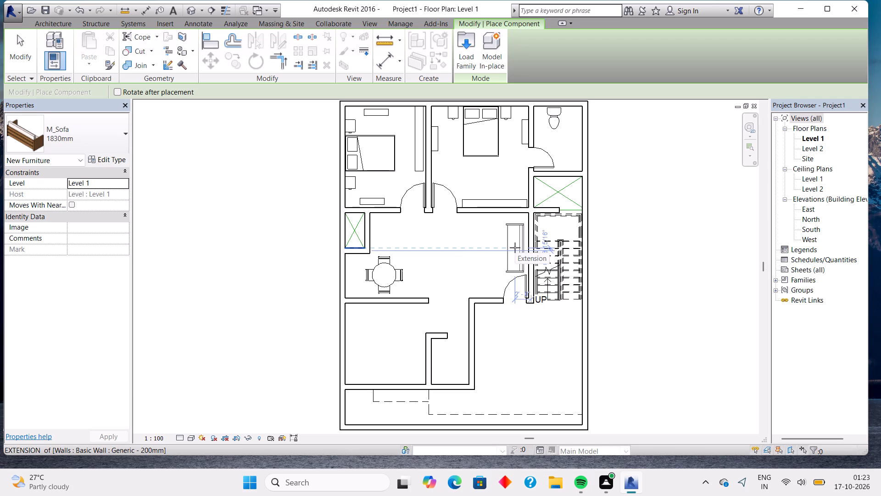
{"action": "left_click", "coordinate": [515, 248]}
Place a second 1830mm sofa lengthwise east-west against the bedroom's south wall, centred about 6'-2" west of the stair wall.
{"action": "key", "text": "space"}
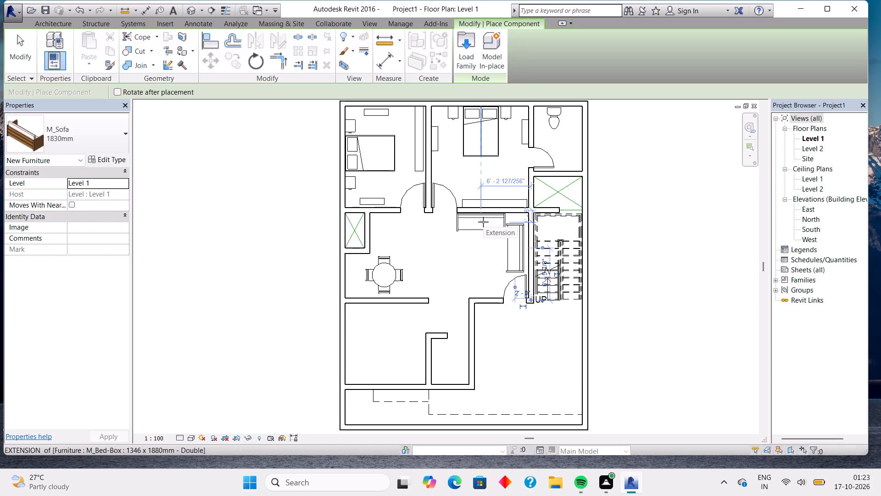
{"action": "left_click", "coordinate": [483, 222]}
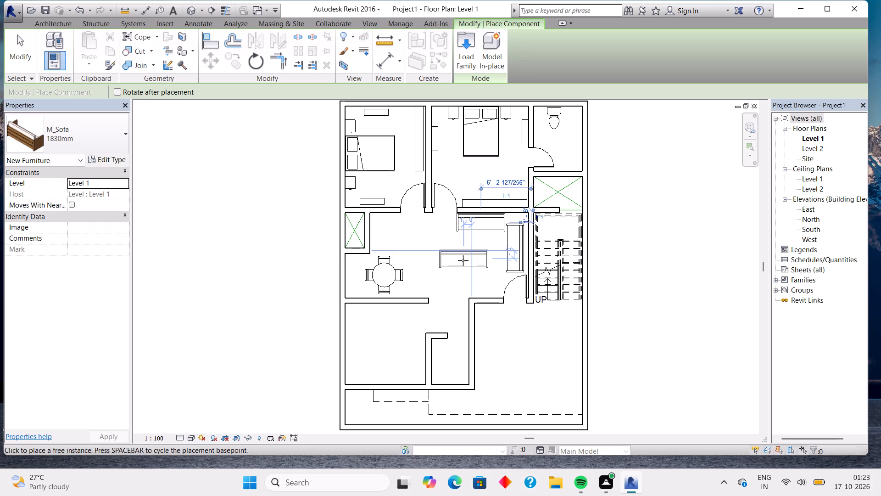
{"action": "key", "text": "Escape"}
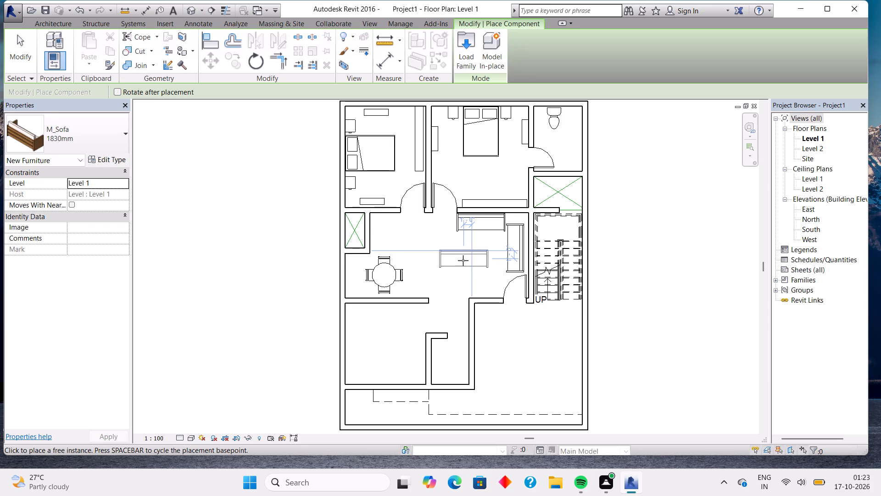
{"action": "key", "text": "Escape"}
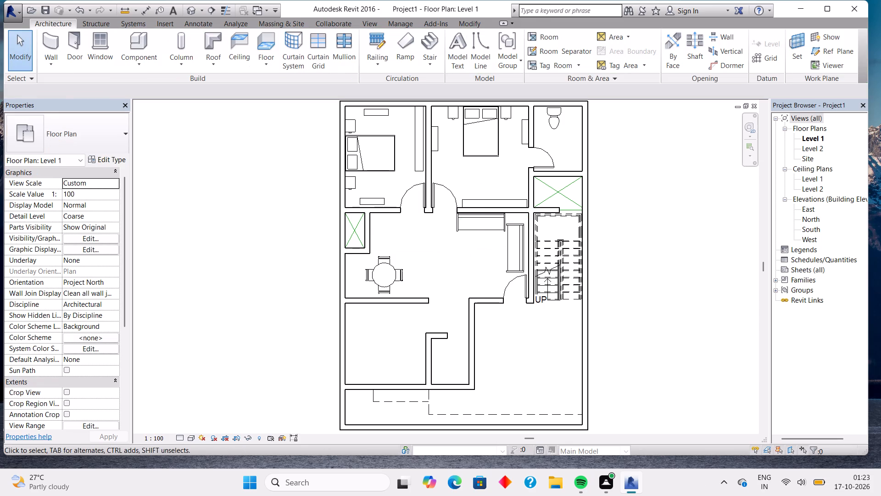
Reposition the second sofa parallel to and facing the first, centred about 4'-10" south of the bedroom wall.
{"action": "left_click", "coordinate": [480, 226]}
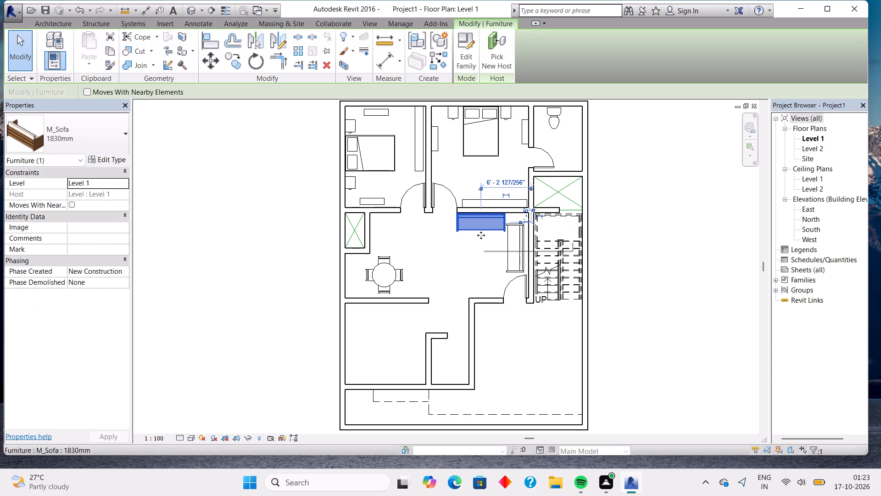
{"action": "left_click_drag", "start_coordinate": [482, 224], "coordinate": [474, 242]}
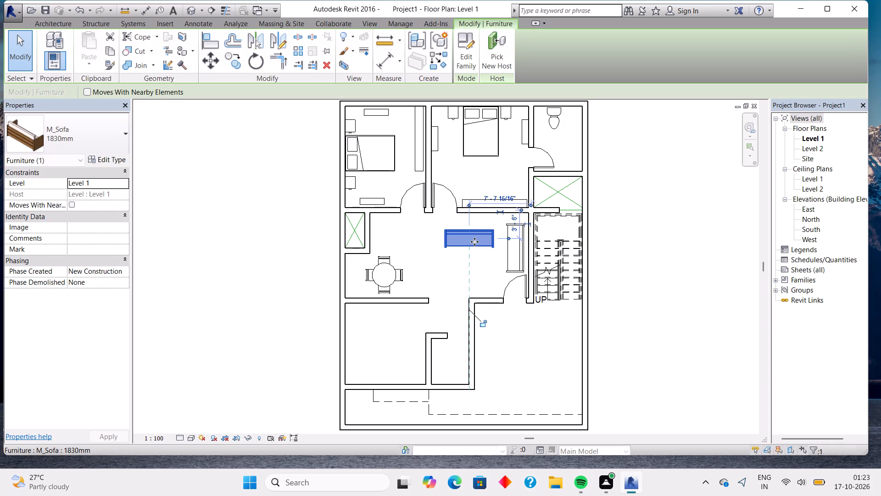
{"action": "key", "text": "space"}
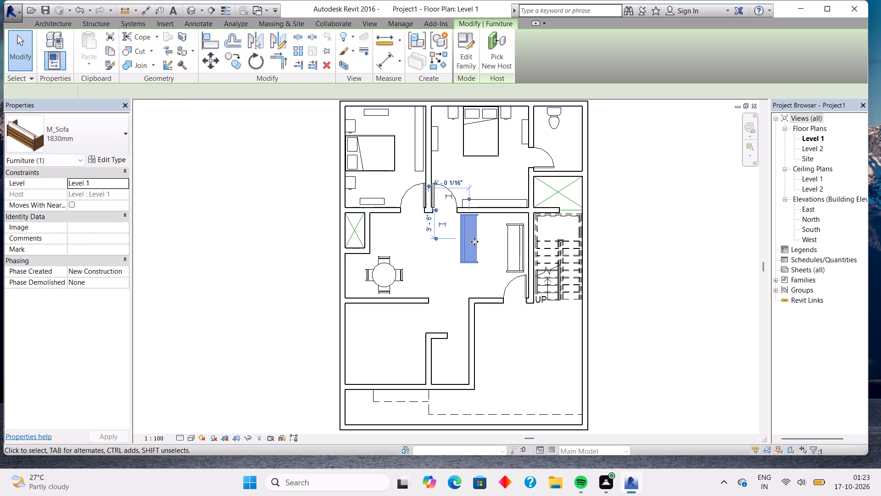
{"action": "key", "text": "Down"}
{"action": "key", "text": "Down"}
{"action": "key", "text": "Down"}
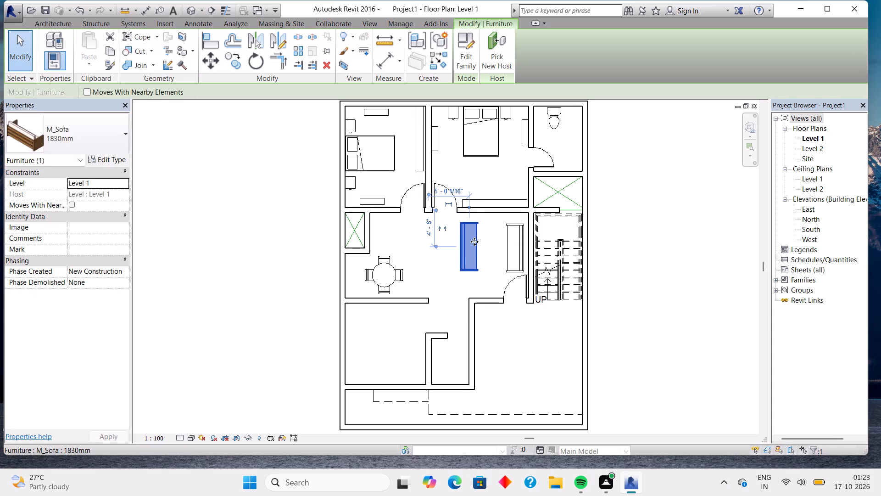
{"action": "key", "text": "Down"}
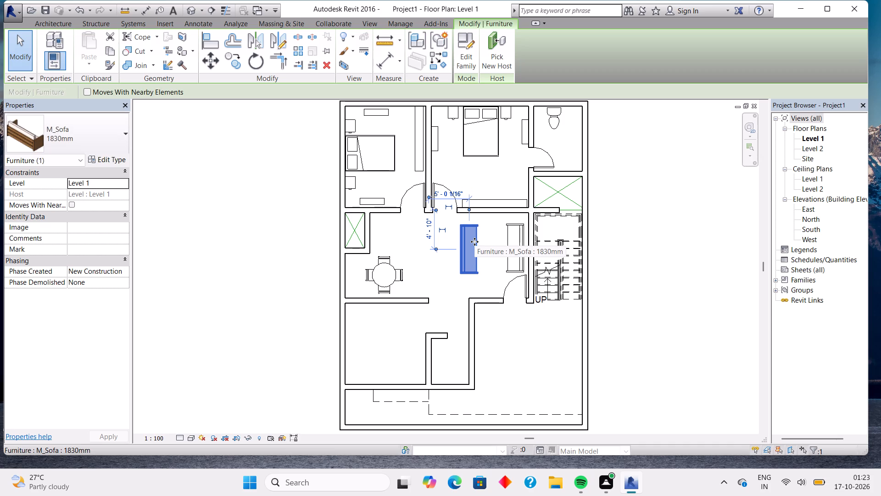
{"action": "left_click", "coordinate": [435, 315]}
Load the M_Table-Ellipse family as a component from the Tables folder of the US Metric furniture library.
{"action": "left_click", "coordinate": [131, 40]}
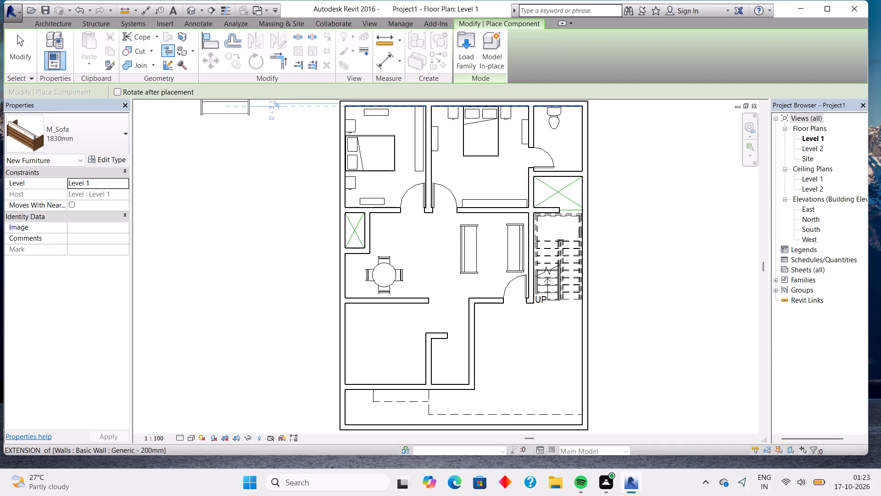
{"action": "left_click", "coordinate": [463, 49]}
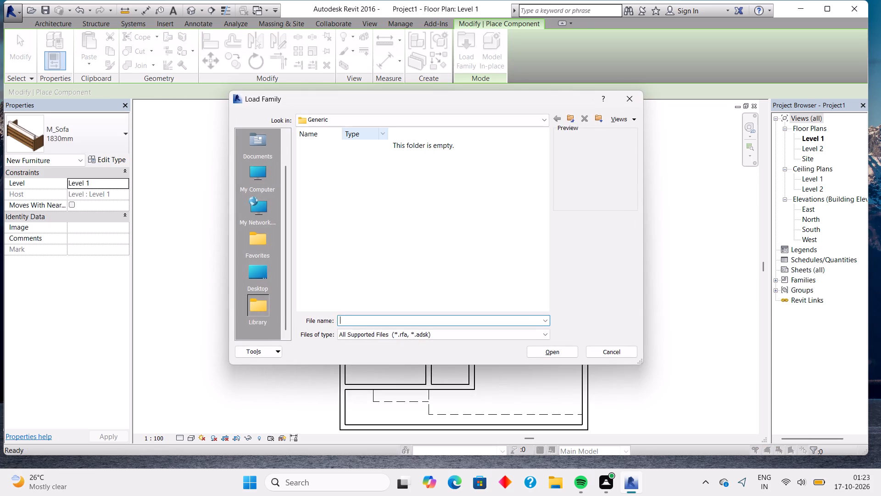
{"action": "double_click", "coordinate": [255, 176]}
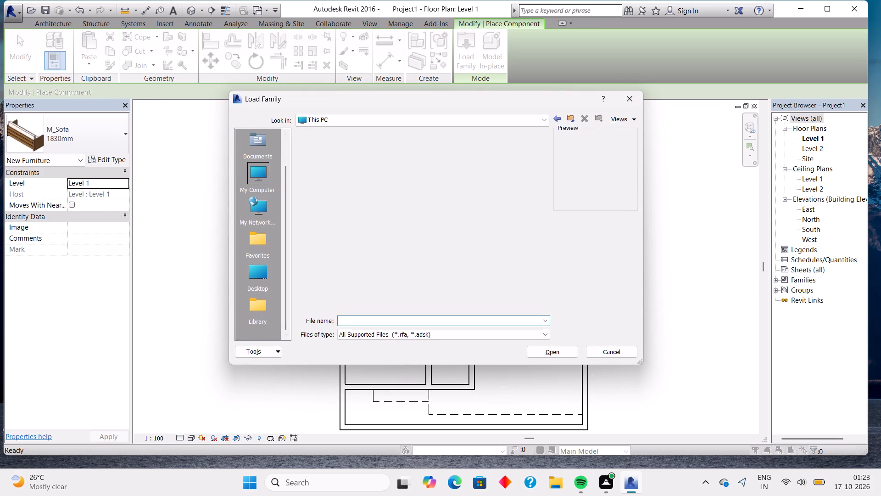
{"action": "double_click", "coordinate": [328, 177]}
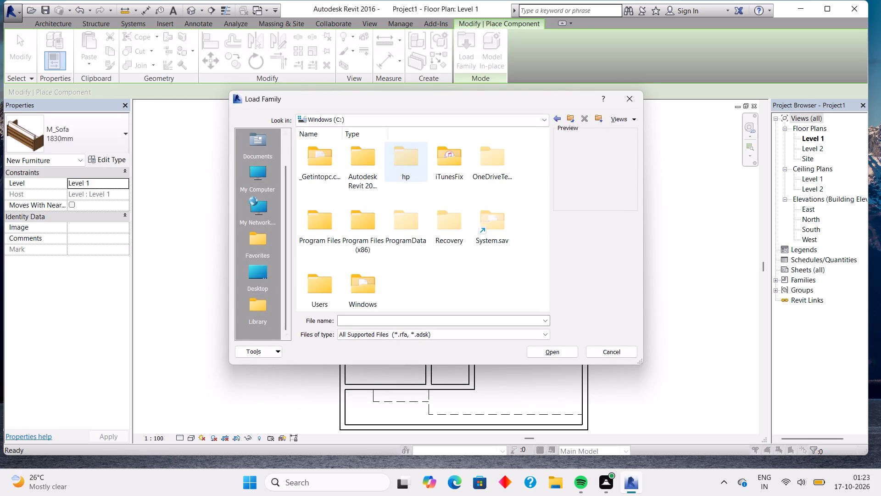
{"action": "double_click", "coordinate": [362, 182]}
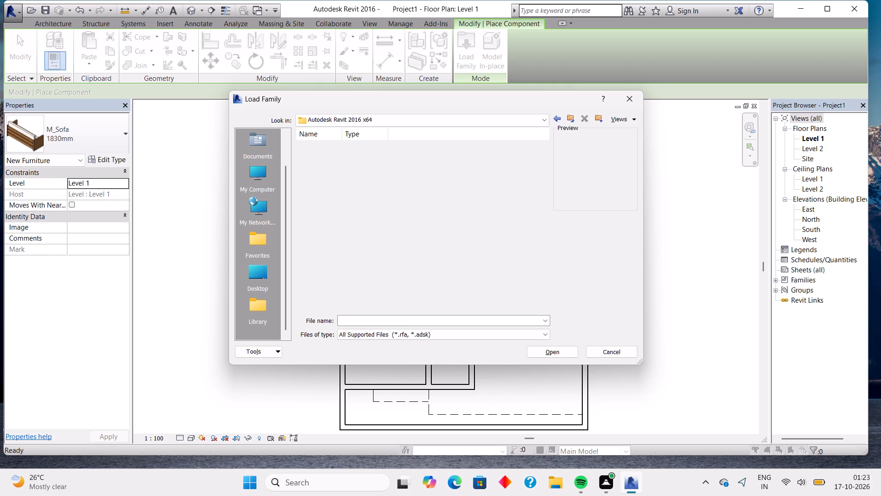
{"action": "double_click", "coordinate": [368, 165]}
{"action": "double_click", "coordinate": [450, 175]}
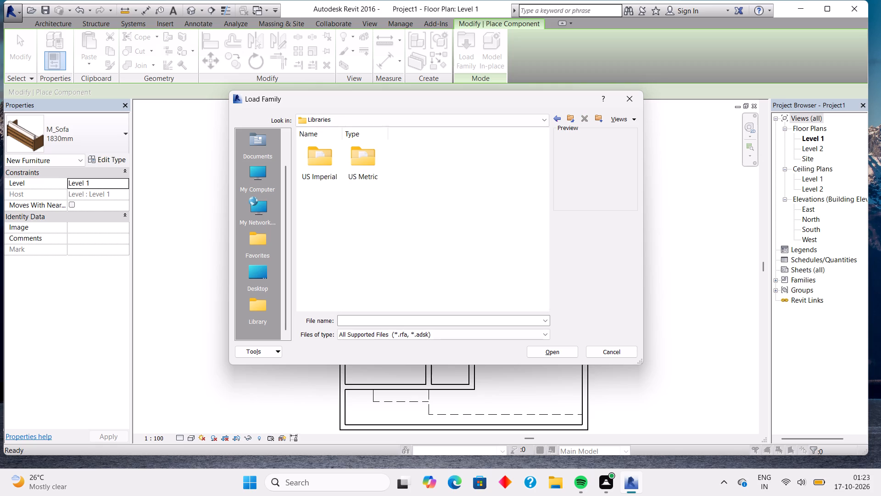
{"action": "double_click", "coordinate": [361, 168]}
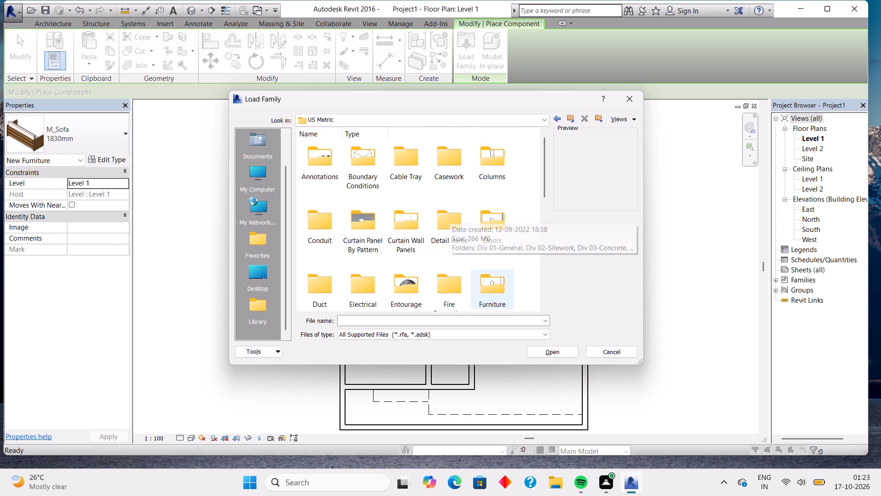
{"action": "double_click", "coordinate": [490, 286]}
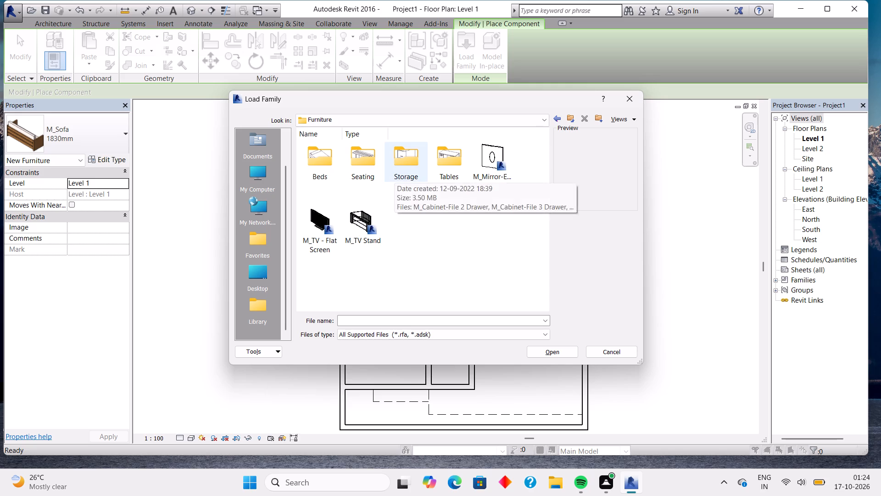
{"action": "double_click", "coordinate": [446, 162]}
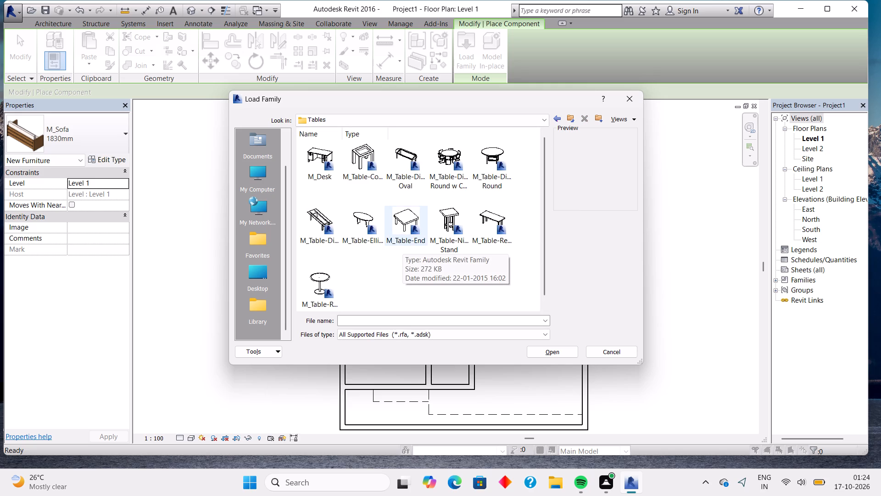
{"action": "double_click", "coordinate": [367, 224]}
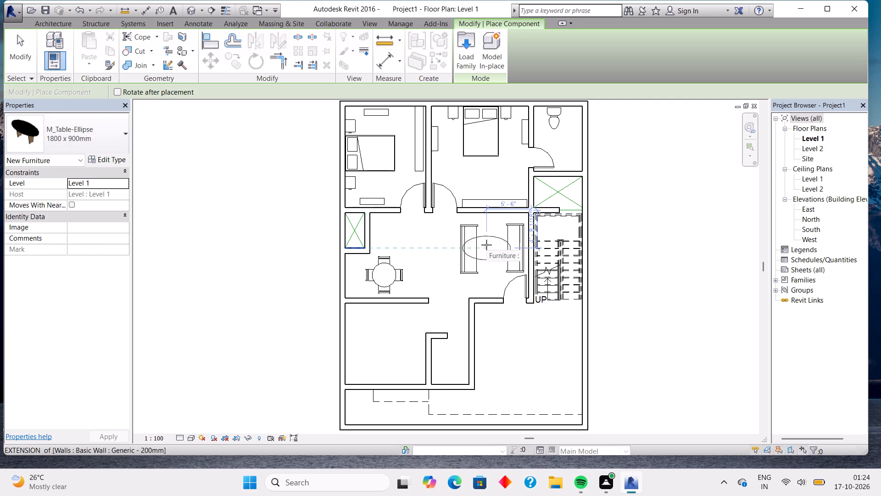
Place a 1500 x 1200mm M_Table-Ellipse lengthwise north-south between the two sofas, centred about 5'-4" south of the bedroom wall.
{"action": "left_click", "coordinate": [109, 132]}
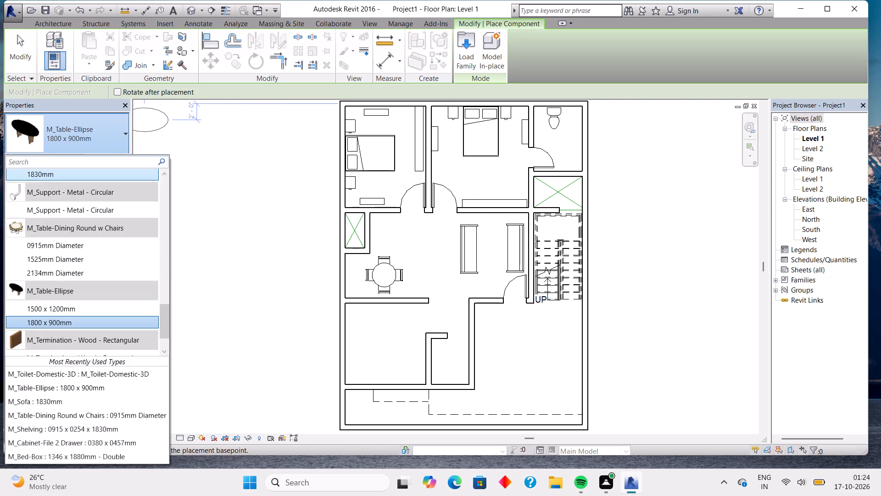
{"action": "left_click", "coordinate": [102, 304]}
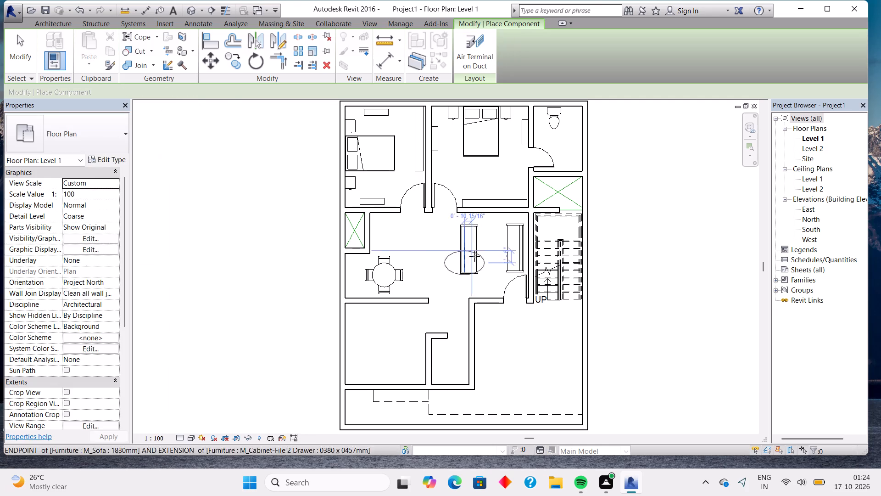
{"action": "key", "text": "space"}
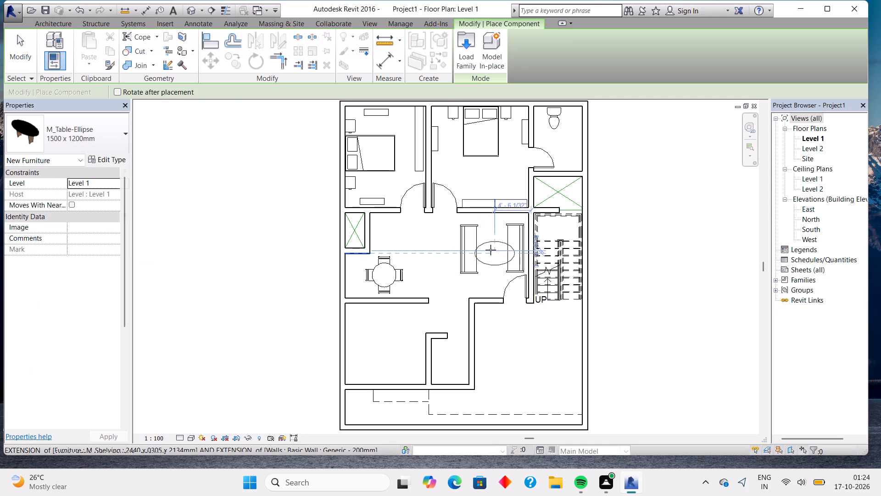
{"action": "type", "text": "N"}
{"action": "key", "text": "space"}
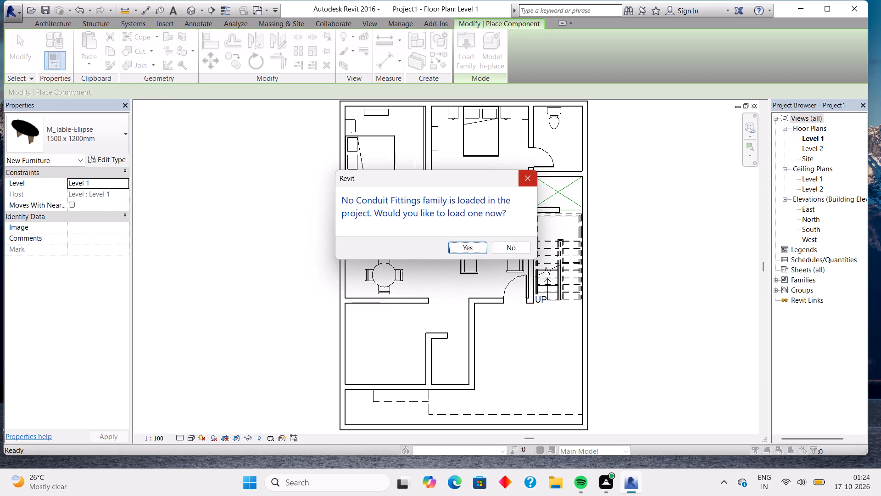
{"action": "left_click", "coordinate": [530, 182]}
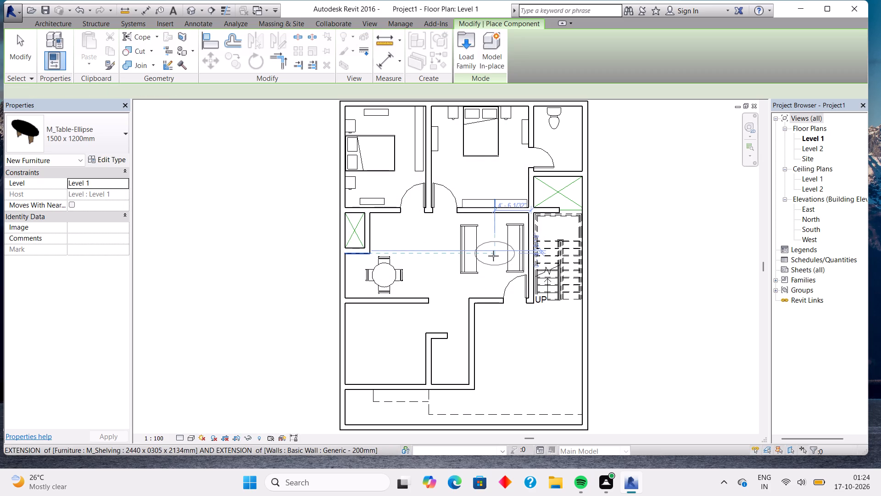
{"action": "key", "text": "space"}
{"action": "key", "text": "space"}
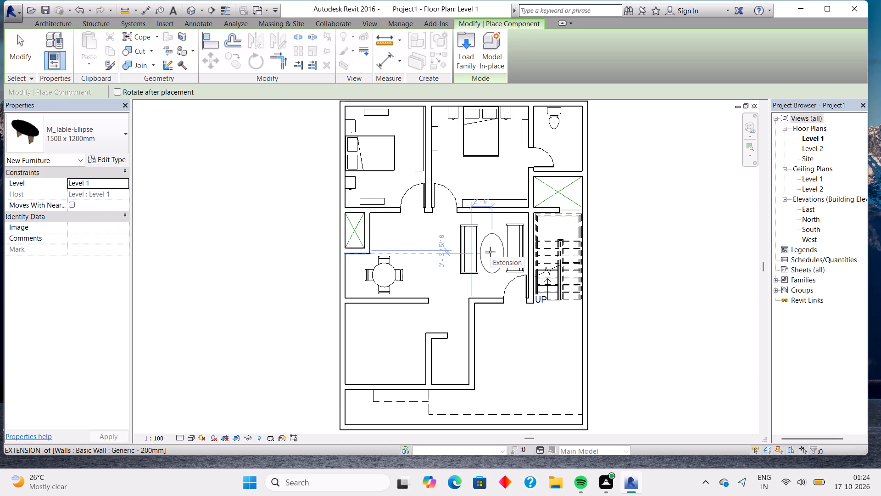
{"action": "left_click", "coordinate": [490, 252]}
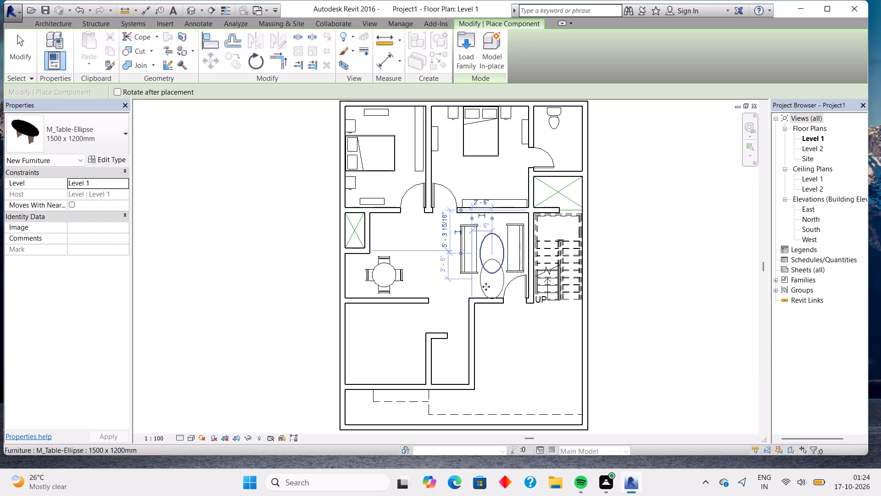
{"action": "scroll", "coordinate": [484, 304], "scroll_direction": "down", "scroll_amount": 2}
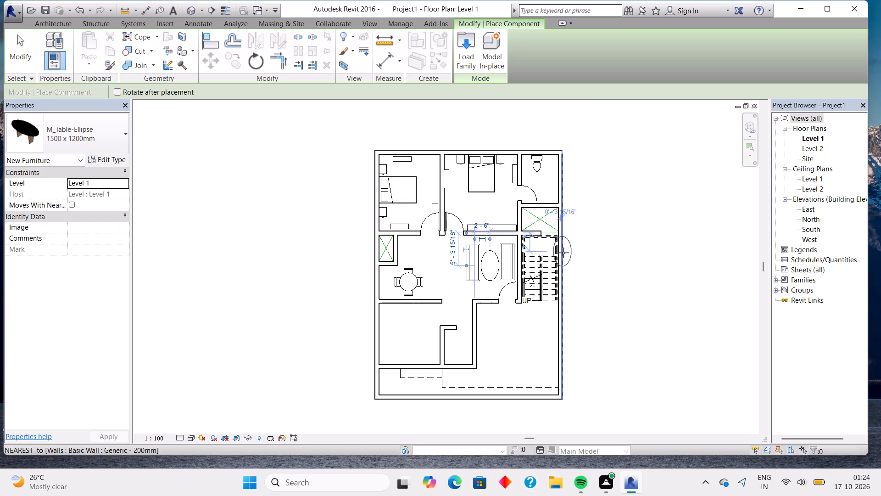
{"action": "key", "text": "Escape"}
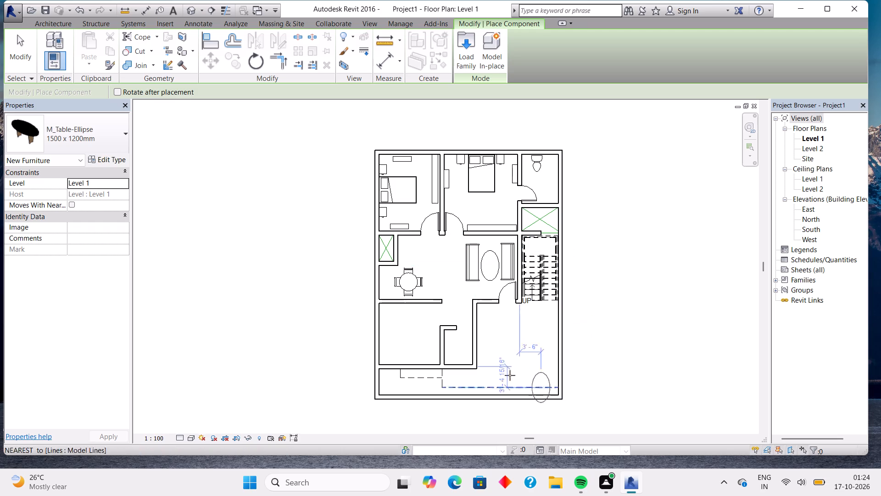
Load the M_TV Stand family from the Furniture folder of the US Metric library.
{"action": "left_click", "coordinate": [464, 44]}
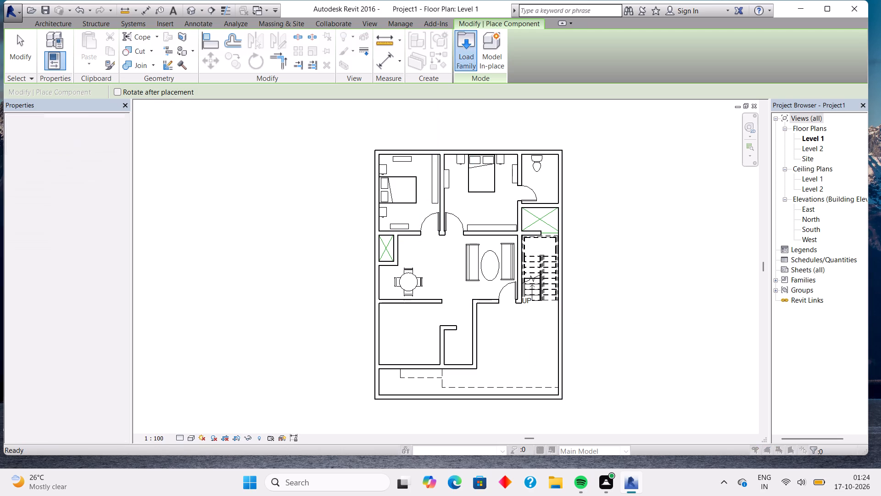
{"action": "double_click", "coordinate": [261, 183]}
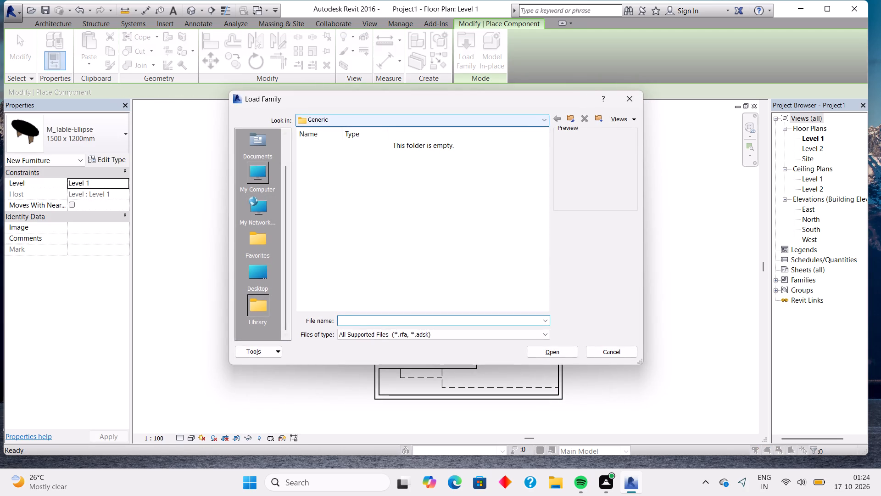
{"action": "double_click", "coordinate": [333, 179]}
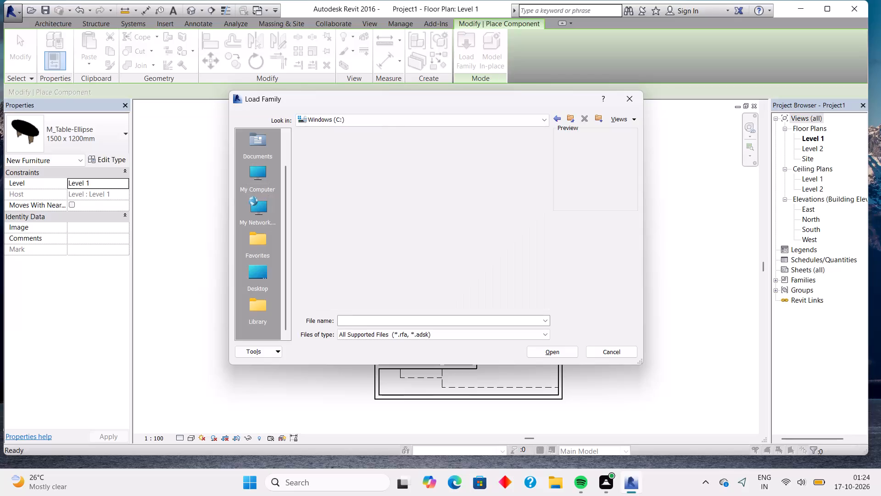
{"action": "left_click", "coordinate": [370, 226]}
{"action": "double_click", "coordinate": [368, 171]}
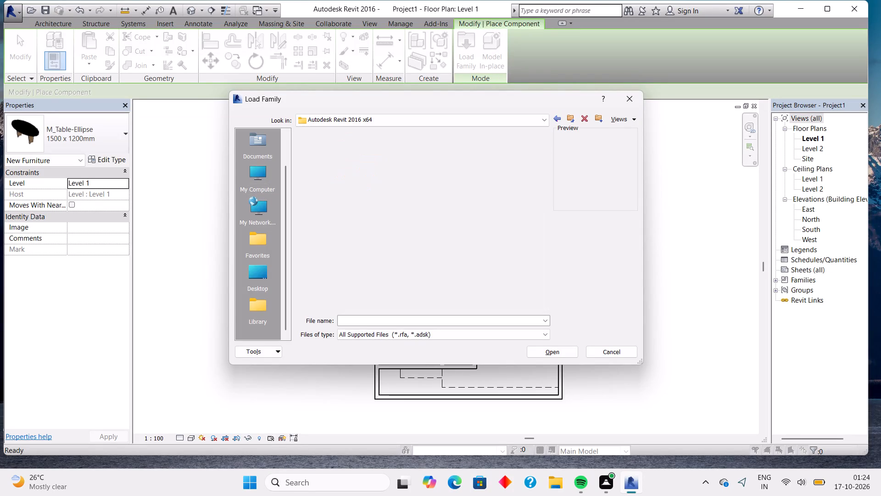
{"action": "double_click", "coordinate": [375, 166]}
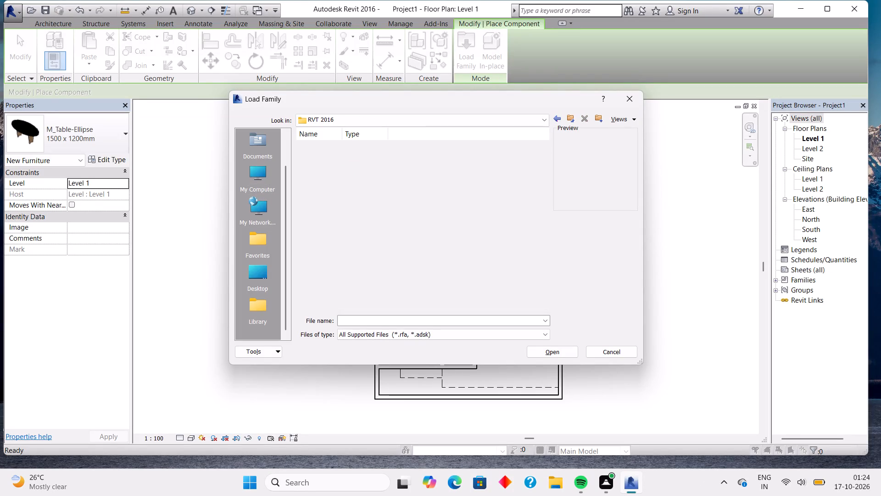
{"action": "double_click", "coordinate": [458, 165]}
{"action": "double_click", "coordinate": [372, 162]}
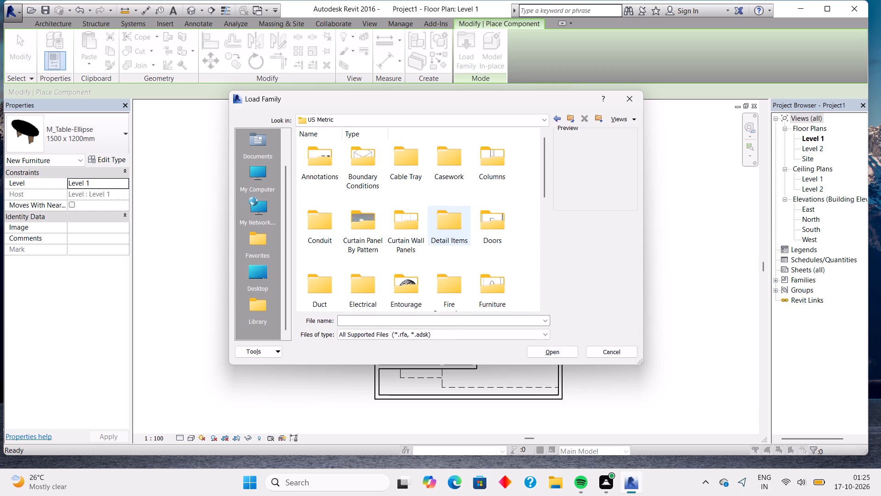
{"action": "double_click", "coordinate": [482, 288]}
{"action": "double_click", "coordinate": [375, 224]}
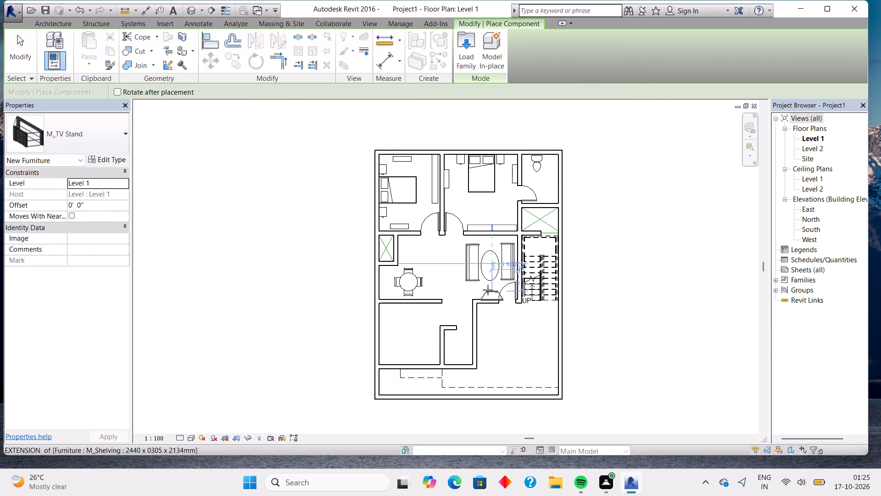
Place the M_TV Stand against the wall south of the sofas, just west of the door, centred about 5'-5" west of the stair wall.
{"action": "scroll", "coordinate": [488, 290], "scroll_direction": "up", "scroll_amount": 10}
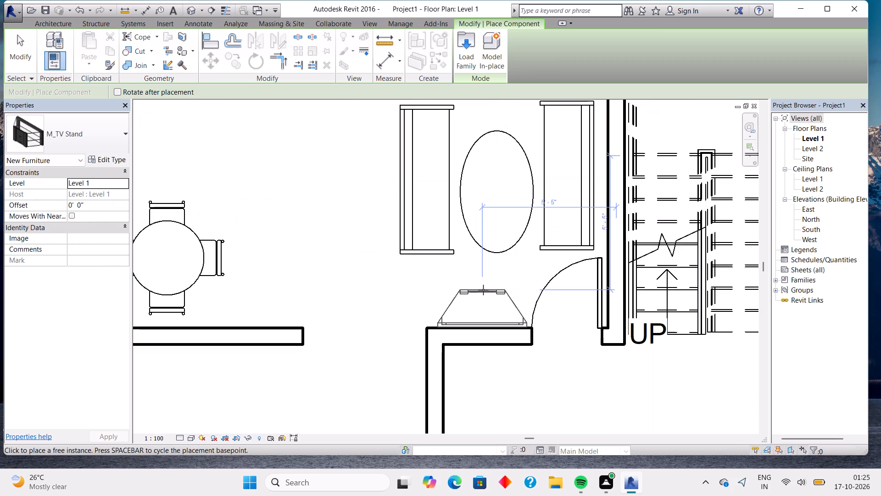
{"action": "left_click", "coordinate": [483, 290]}
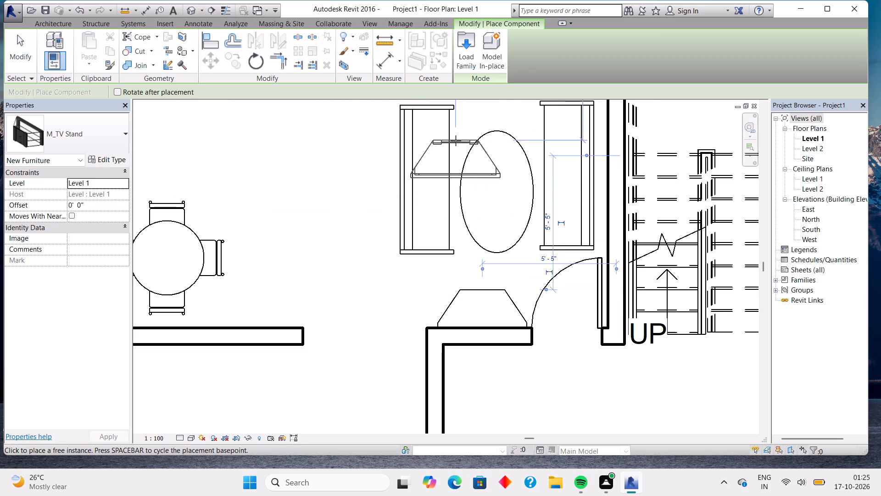
Load the M_TV - Flat Screen family from the Furniture folder of the US Metric library.
{"action": "left_click", "coordinate": [460, 60]}
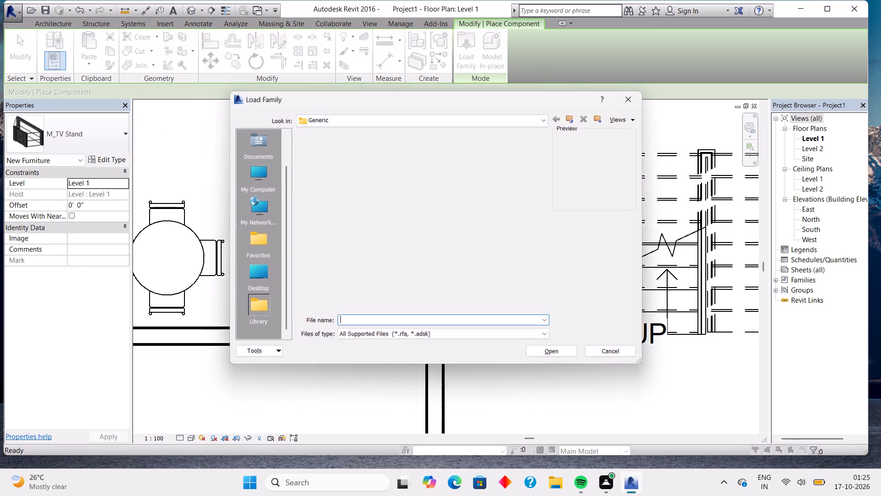
{"action": "double_click", "coordinate": [254, 182]}
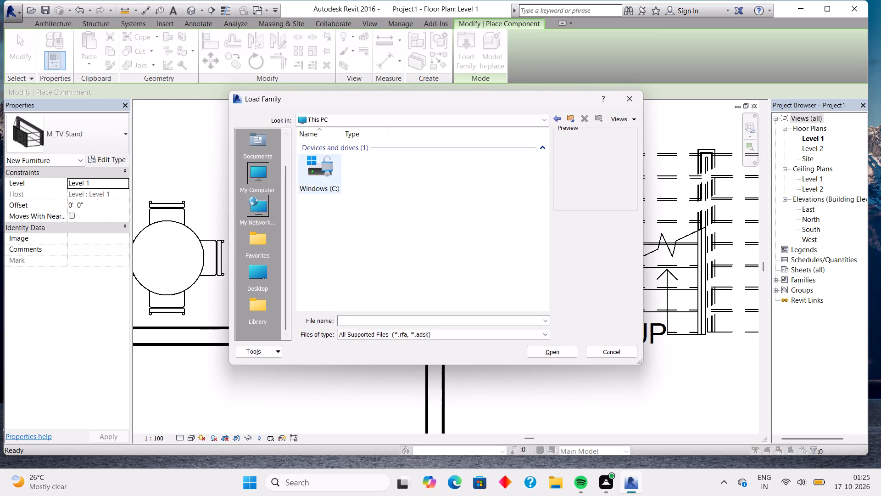
{"action": "double_click", "coordinate": [329, 188]}
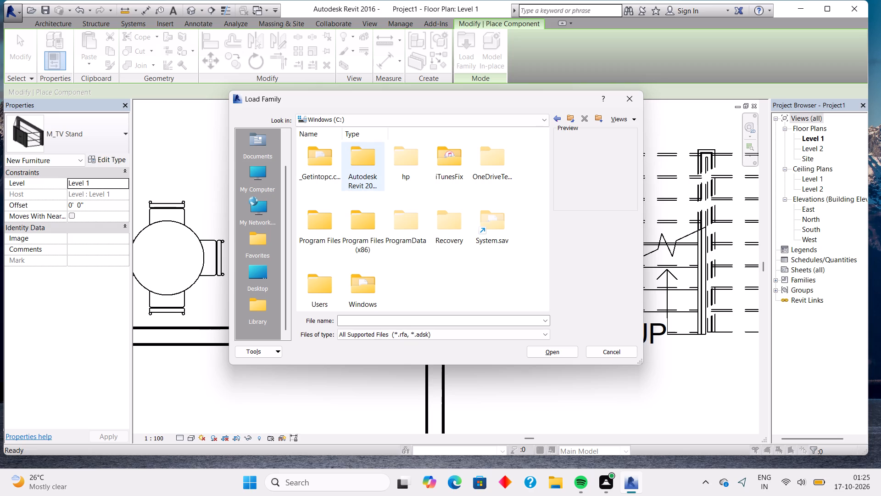
{"action": "double_click", "coordinate": [355, 170]}
{"action": "double_click", "coordinate": [375, 168]}
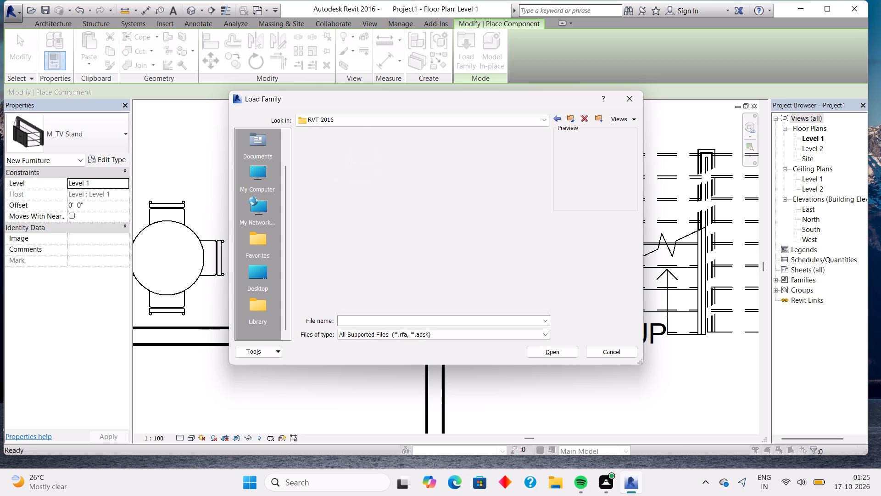
{"action": "double_click", "coordinate": [453, 167]}
{"action": "double_click", "coordinate": [357, 171]}
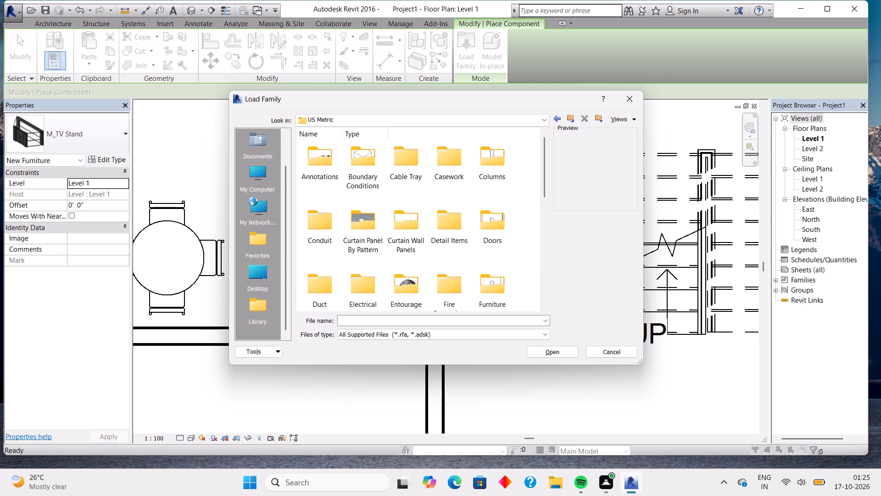
{"action": "double_click", "coordinate": [499, 282]}
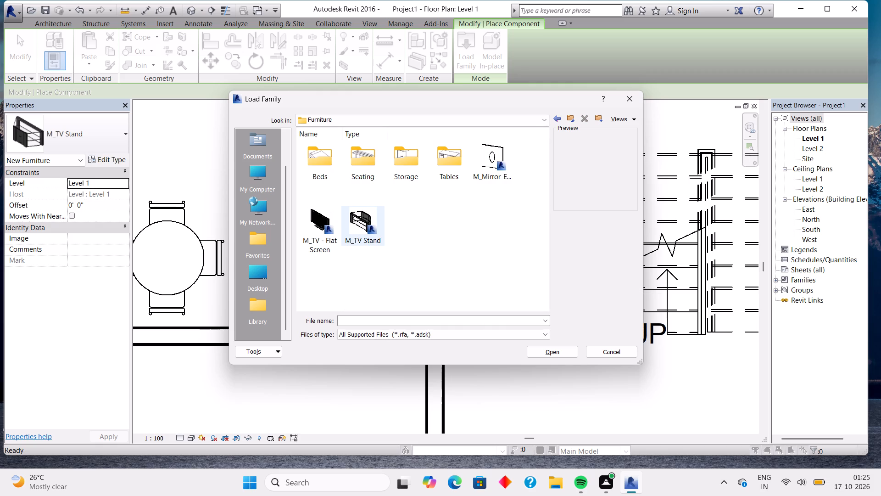
{"action": "double_click", "coordinate": [326, 226]}
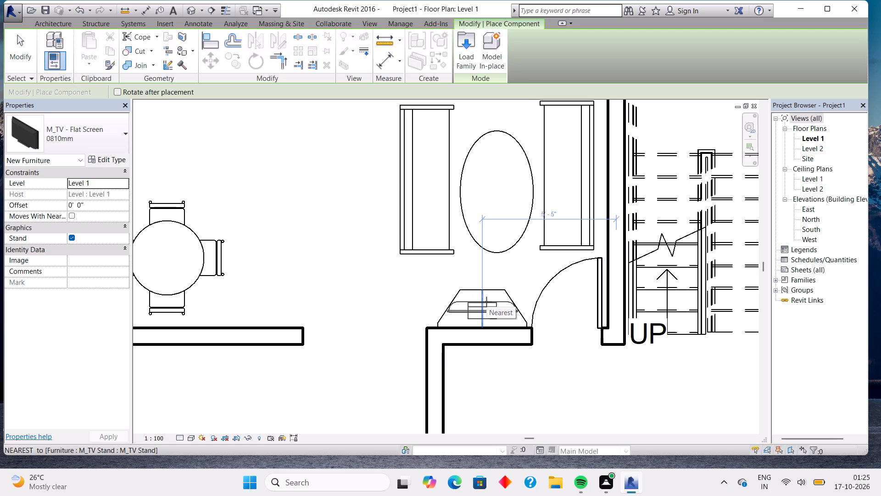
Place the 0810mm M_TV - Flat Screen, turned 180 degrees, centred on the TV stand south of the sofas.
{"action": "key", "text": "space"}
{"action": "key", "text": "space"}
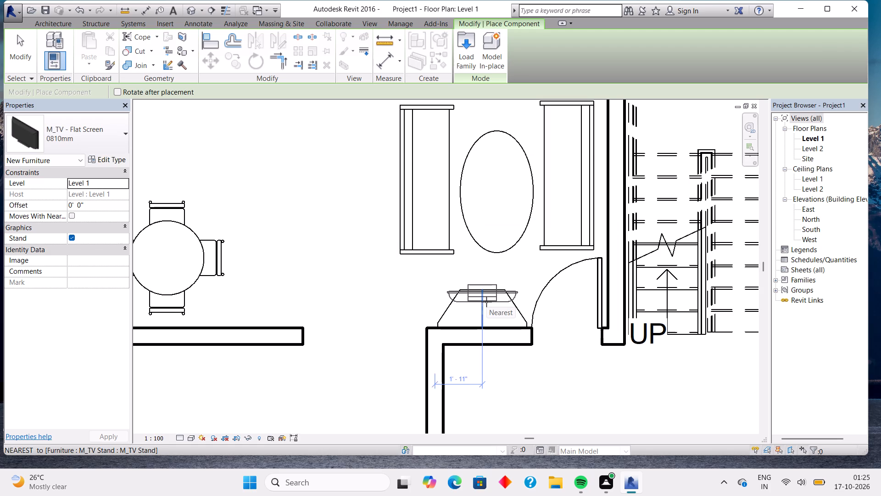
{"action": "left_click", "coordinate": [486, 316]}
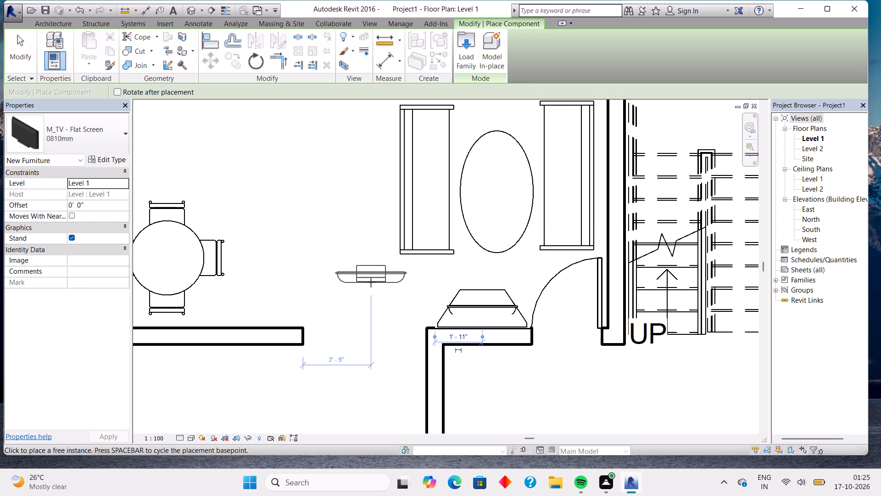
{"action": "scroll", "coordinate": [371, 282], "scroll_direction": "down", "scroll_amount": 4}
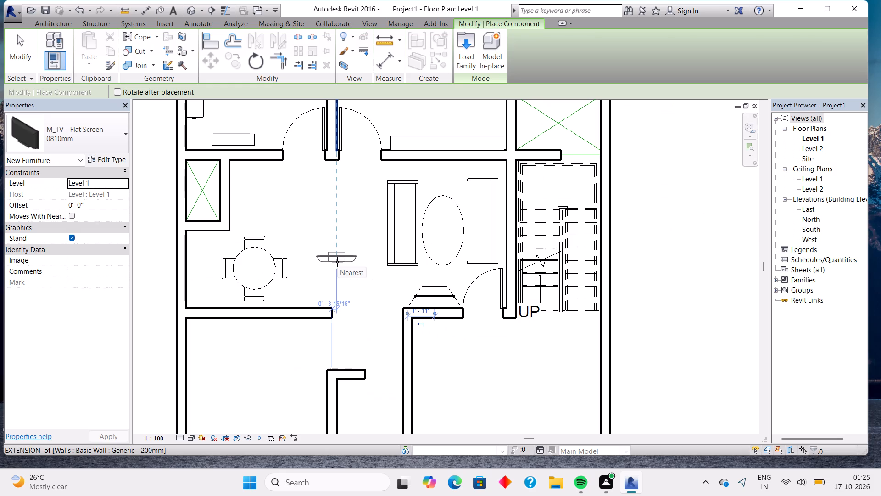
{"action": "key", "text": "Escape"}
{"action": "key", "text": "Escape"}
Load the M_Kitchenette - Medium family from the Specialty Equipment > Domestic folder of the US Metric library.
{"action": "scroll", "coordinate": [355, 264], "scroll_direction": "down", "scroll_amount": 3}
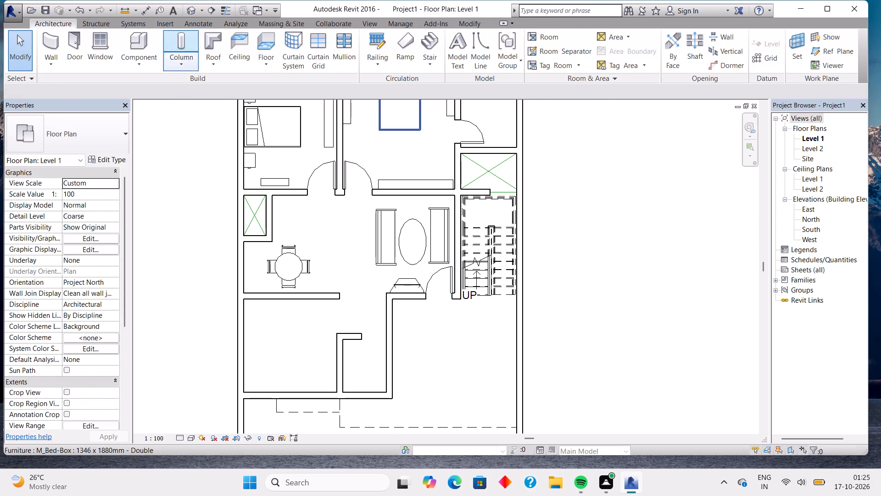
{"action": "left_click", "coordinate": [147, 37]}
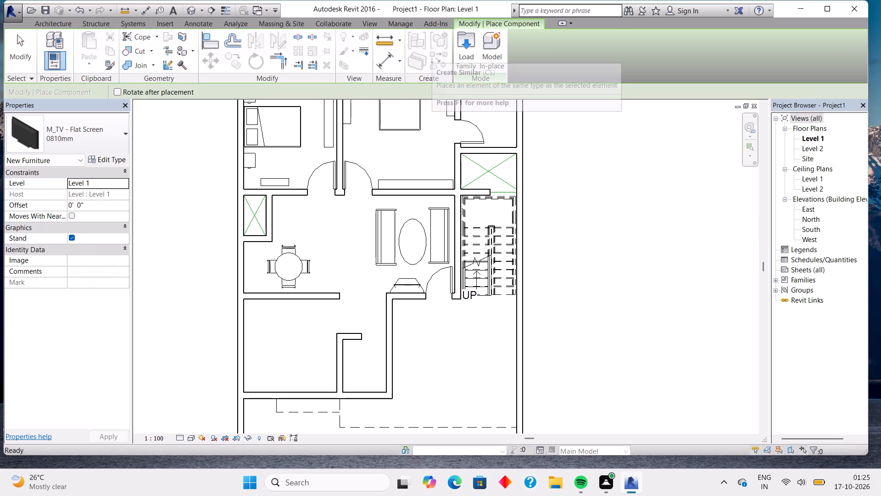
{"action": "left_click", "coordinate": [462, 46]}
{"action": "double_click", "coordinate": [258, 185]}
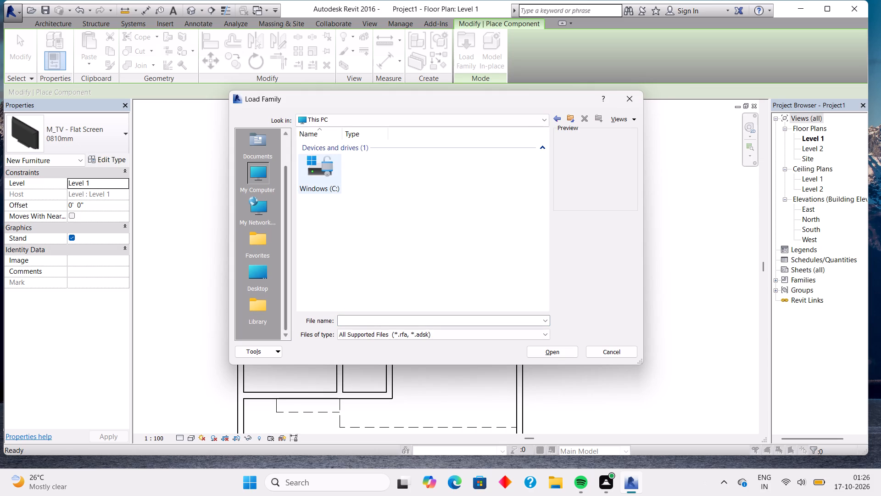
{"action": "double_click", "coordinate": [322, 165]}
{"action": "double_click", "coordinate": [366, 174]}
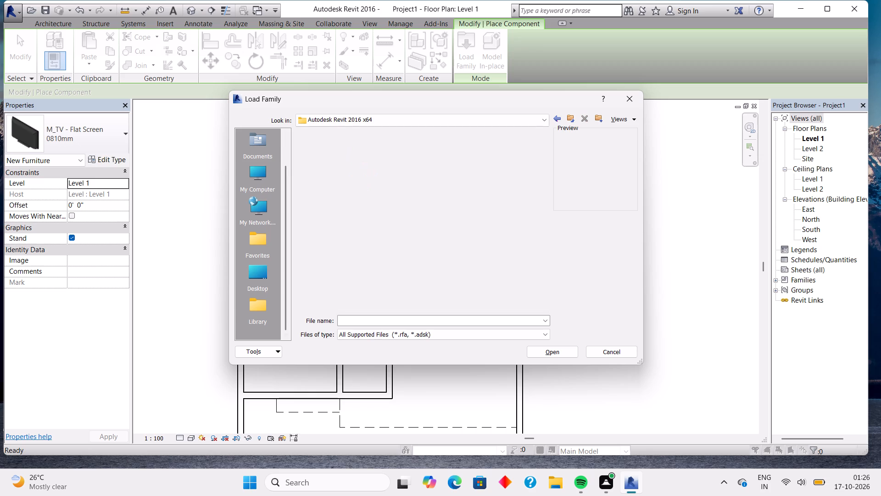
{"action": "double_click", "coordinate": [365, 166]}
{"action": "triple_click", "coordinate": [466, 161]}
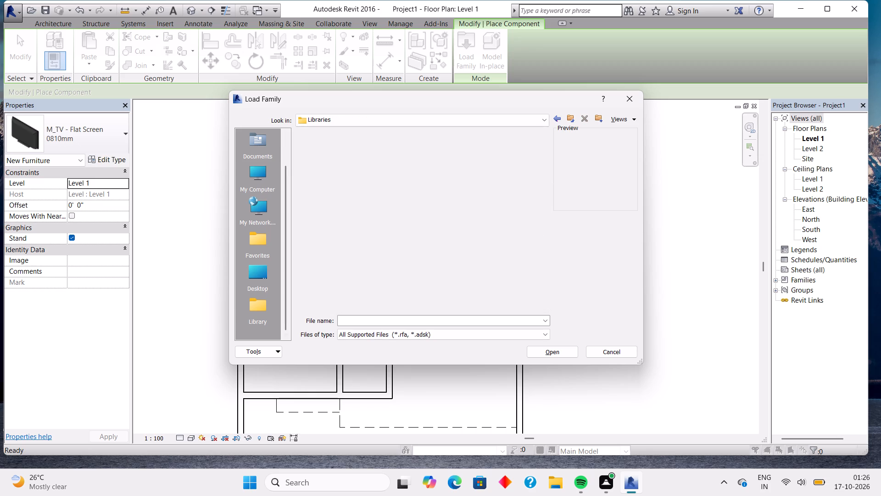
{"action": "double_click", "coordinate": [375, 166]}
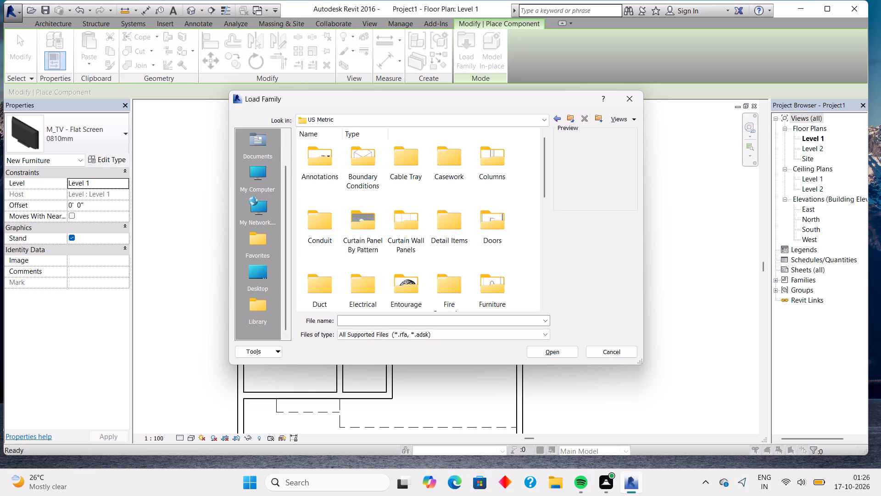
{"action": "double_click", "coordinate": [494, 282]}
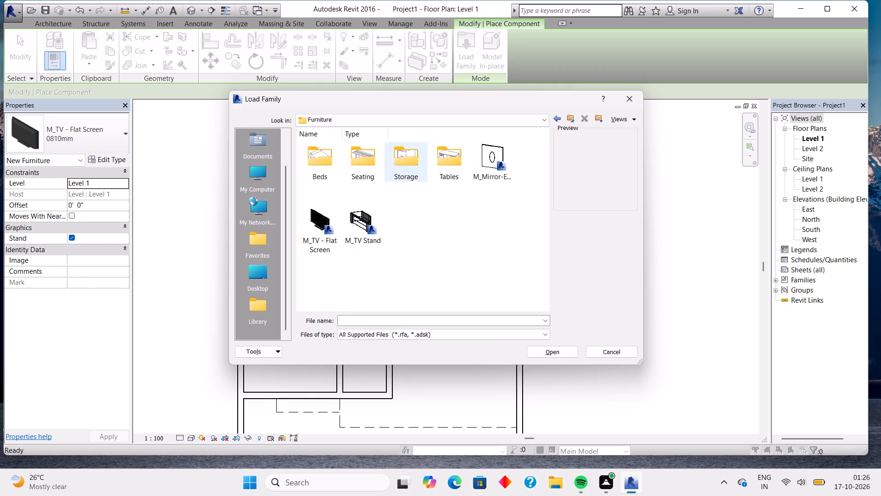
{"action": "left_click", "coordinate": [557, 117]}
{"action": "scroll", "coordinate": [385, 225], "scroll_direction": "down", "scroll_amount": 3}
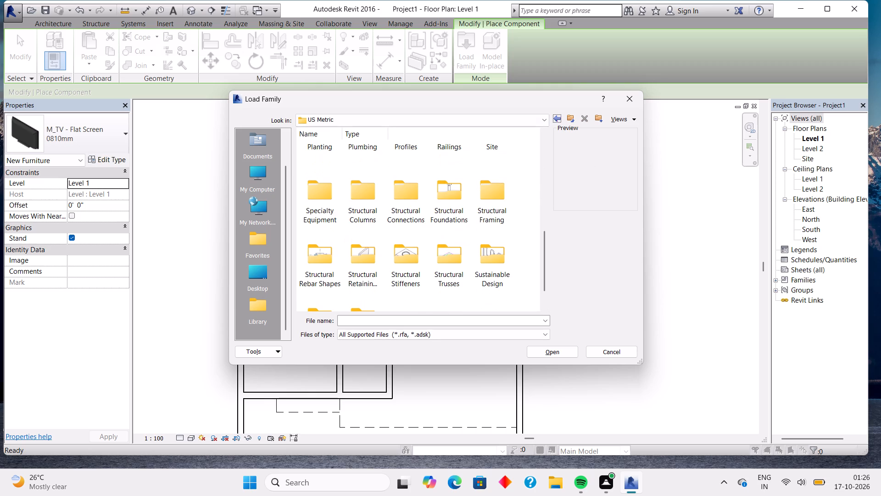
{"action": "double_click", "coordinate": [319, 196]}
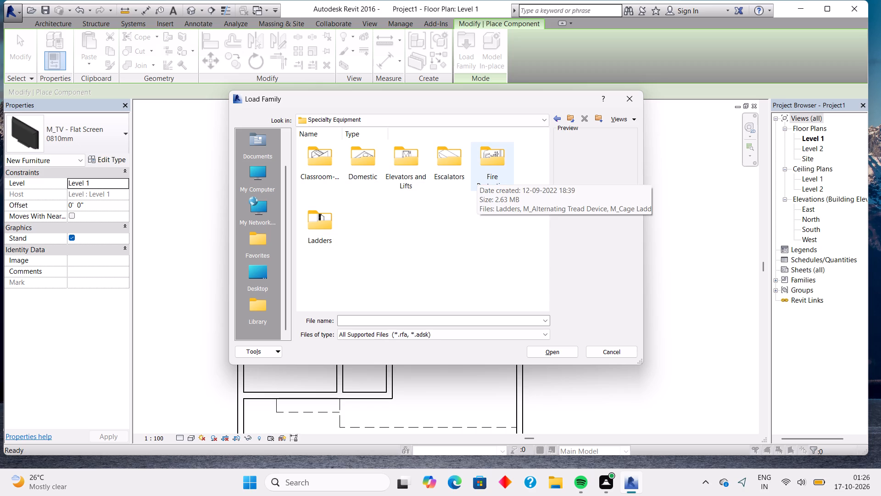
{"action": "double_click", "coordinate": [367, 171]}
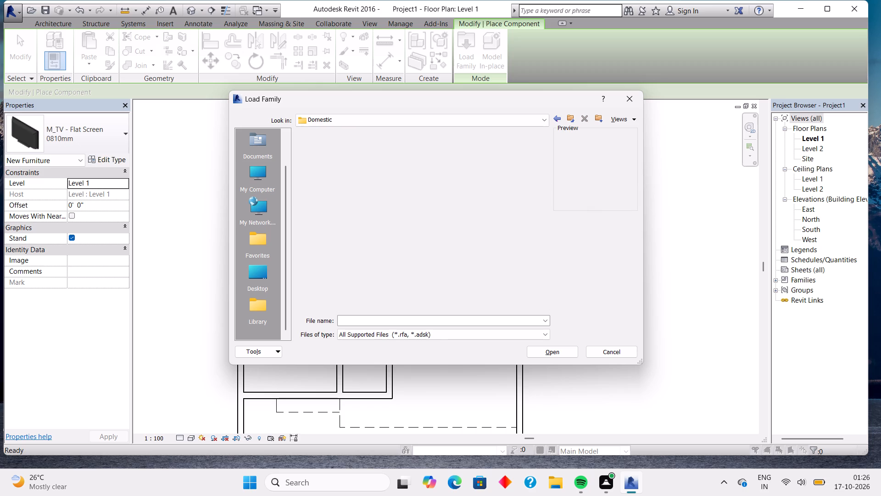
{"action": "double_click", "coordinate": [370, 223]}
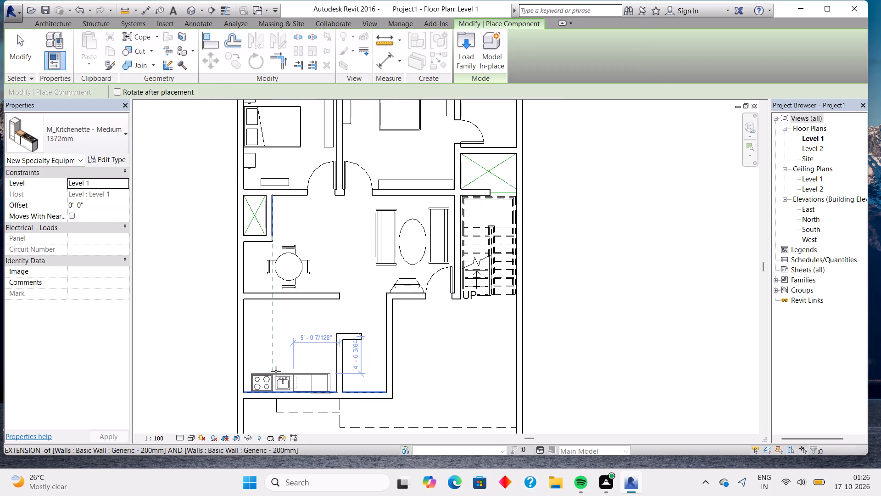
Place the 1372mm M_Kitchenette - Medium along the southwest room's south wall, centred about 5'-0" west of the partition.
{"action": "left_click", "coordinate": [276, 371]}
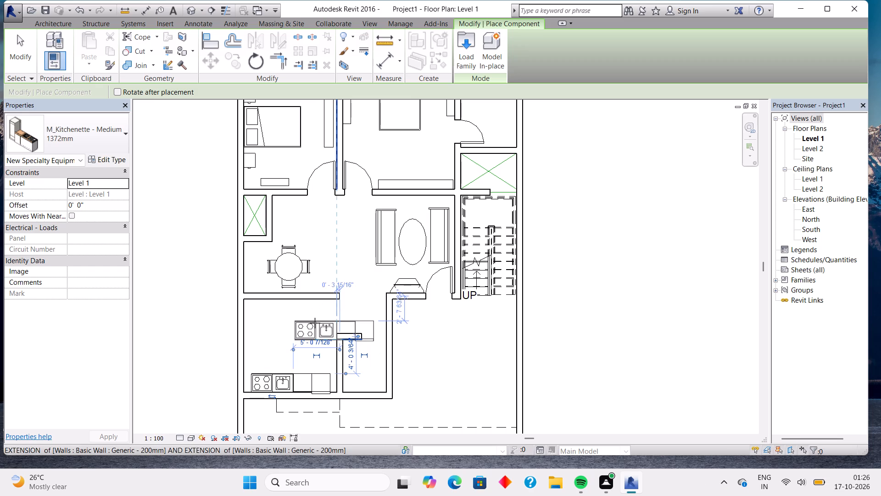
{"action": "key", "text": "Escape"}
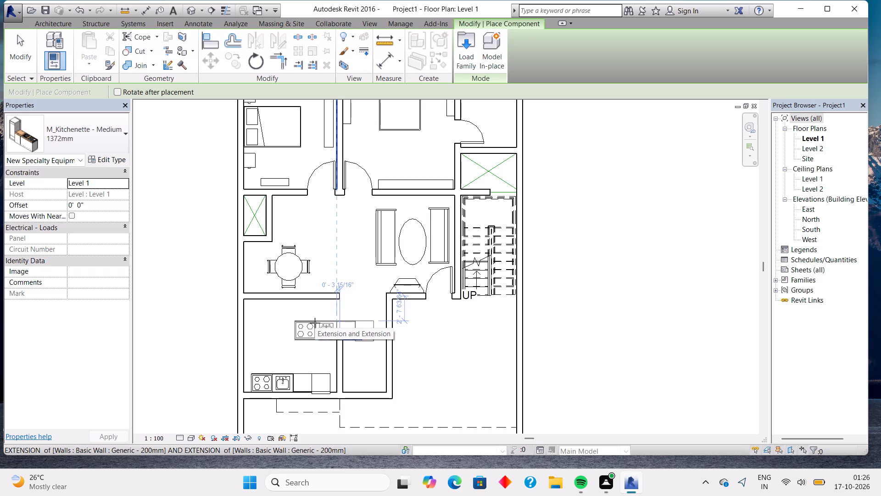
{"action": "key", "text": "Up"}
{"action": "key", "text": "Escape"}
Nudge the kitchenette slightly north, off the south wall of the kitchen.
{"action": "left_click", "coordinate": [304, 378]}
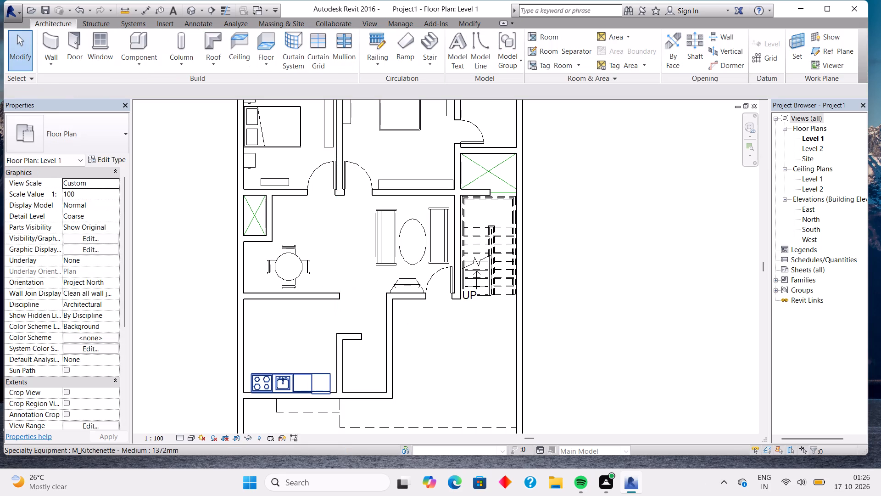
{"action": "key", "text": "Up"}
{"action": "key", "text": "Up"}
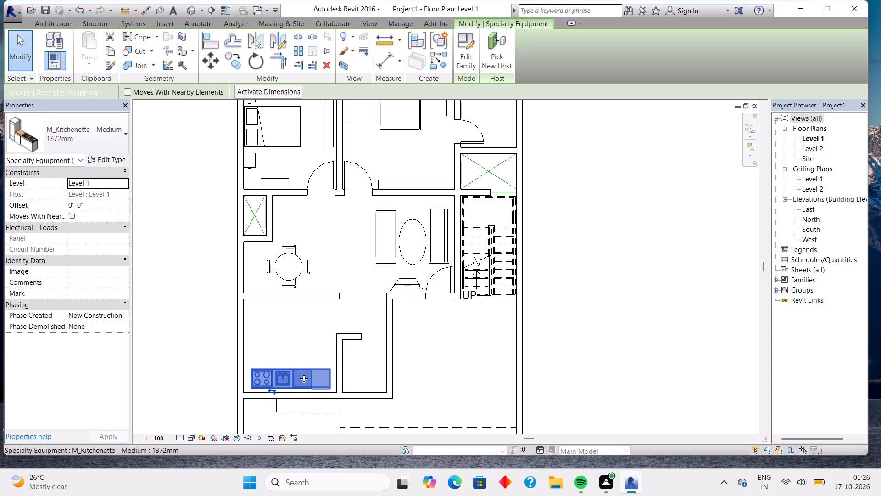
{"action": "key", "text": "Down"}
{"action": "key", "text": "Up"}
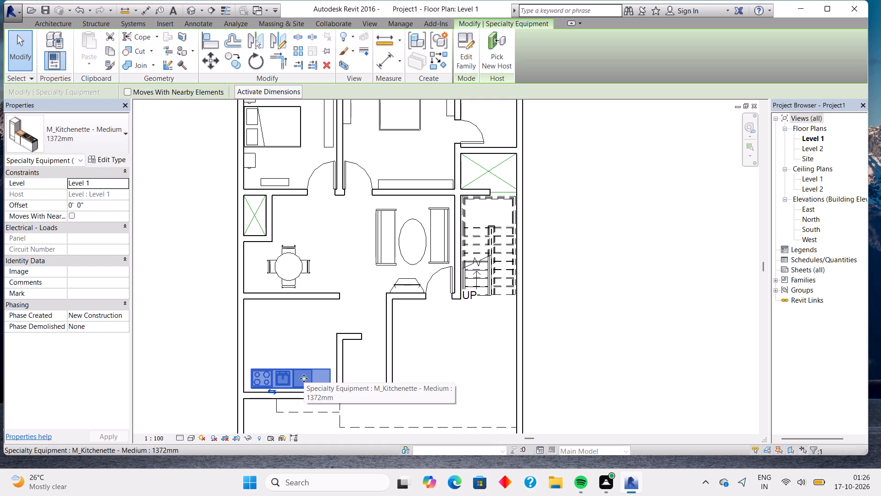
{"action": "key", "text": "Escape"}
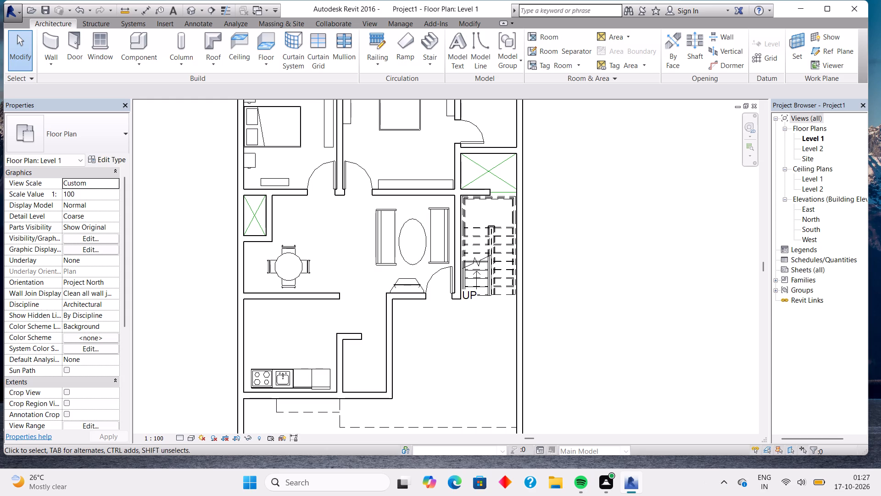
Load the M_RPC Beetle family from the Entourage folder of the US Metric library.
{"action": "scroll", "coordinate": [398, 368], "scroll_direction": "up", "scroll_amount": 3}
{"action": "scroll", "coordinate": [398, 368], "scroll_direction": "down", "scroll_amount": 2}
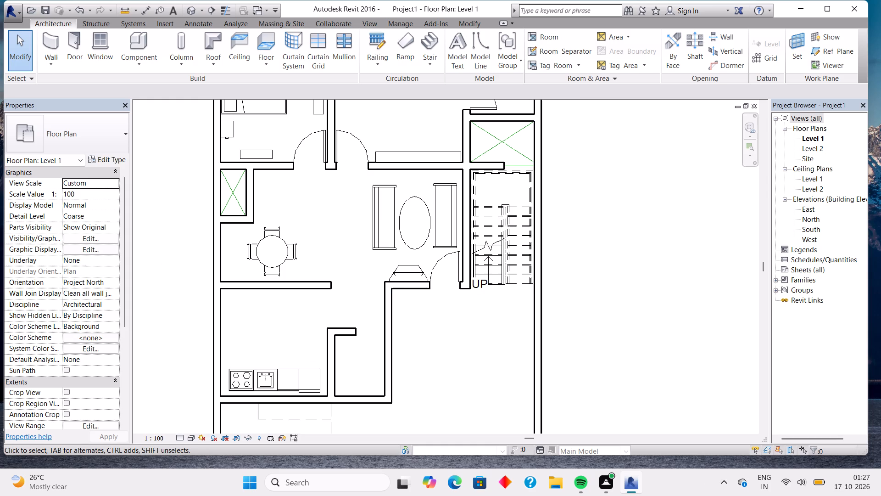
{"action": "scroll", "coordinate": [323, 252], "scroll_direction": "down", "scroll_amount": 4}
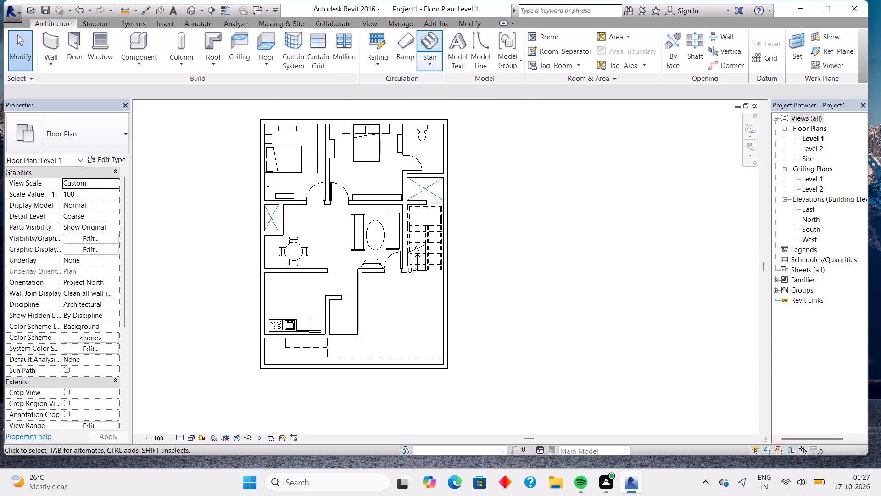
{"action": "left_click", "coordinate": [137, 34]}
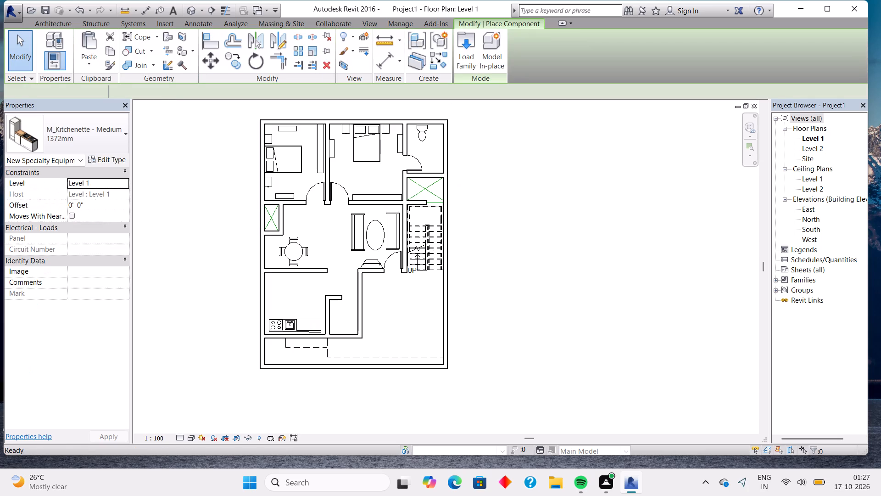
{"action": "left_click", "coordinate": [463, 45]}
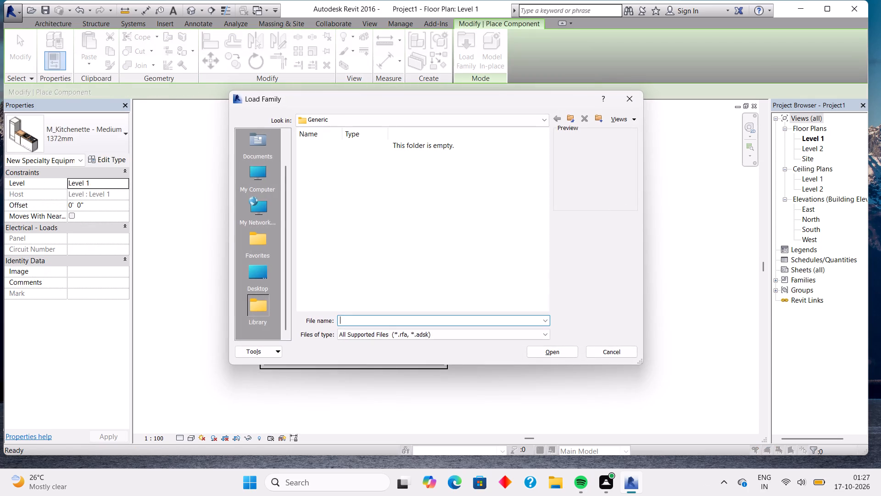
{"action": "double_click", "coordinate": [256, 176]}
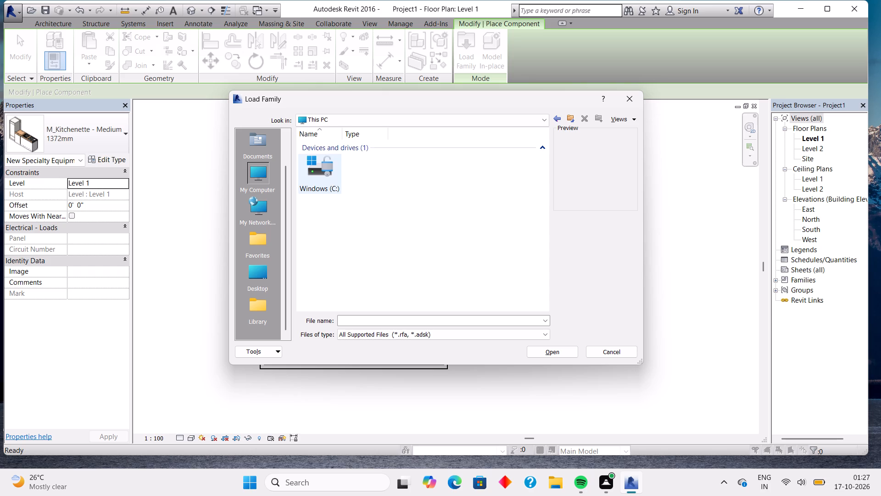
{"action": "double_click", "coordinate": [318, 167]}
{"action": "double_click", "coordinate": [368, 165]}
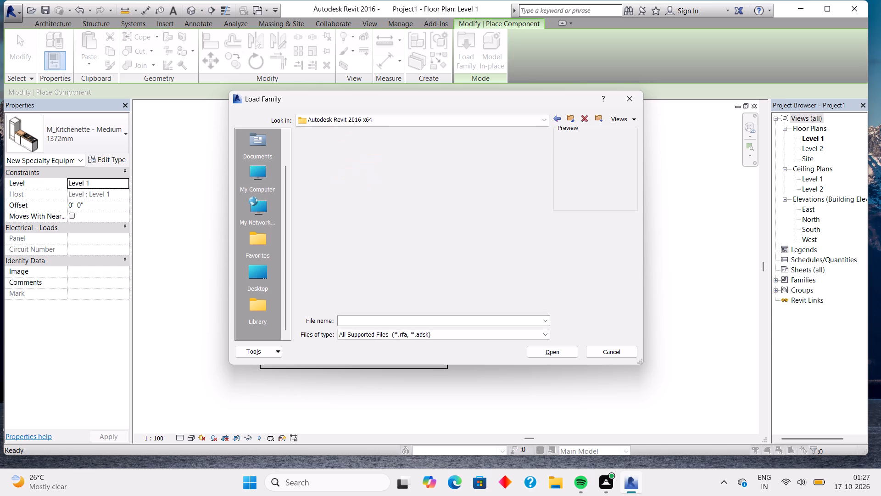
{"action": "double_click", "coordinate": [368, 173]}
{"action": "double_click", "coordinate": [436, 156]}
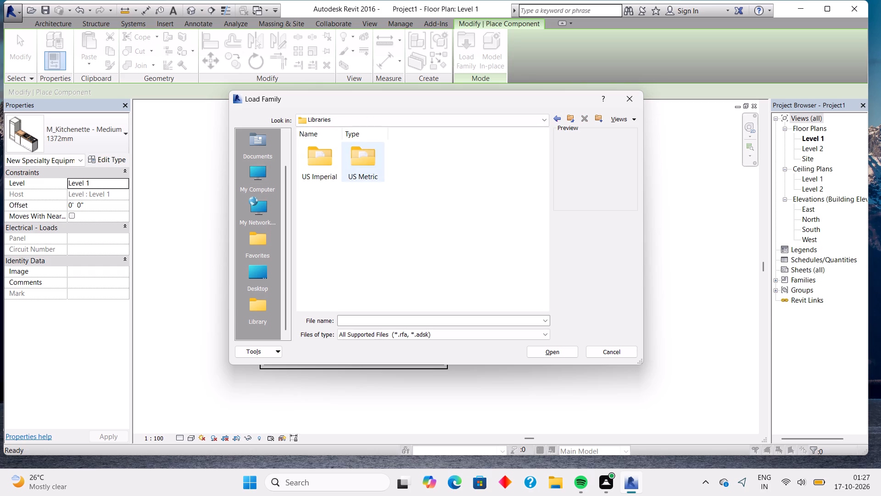
{"action": "double_click", "coordinate": [369, 176]}
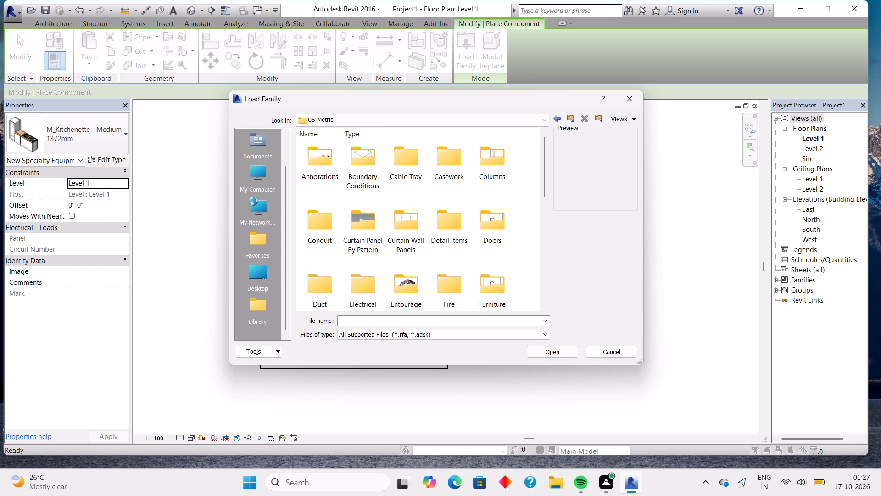
{"action": "double_click", "coordinate": [418, 282]}
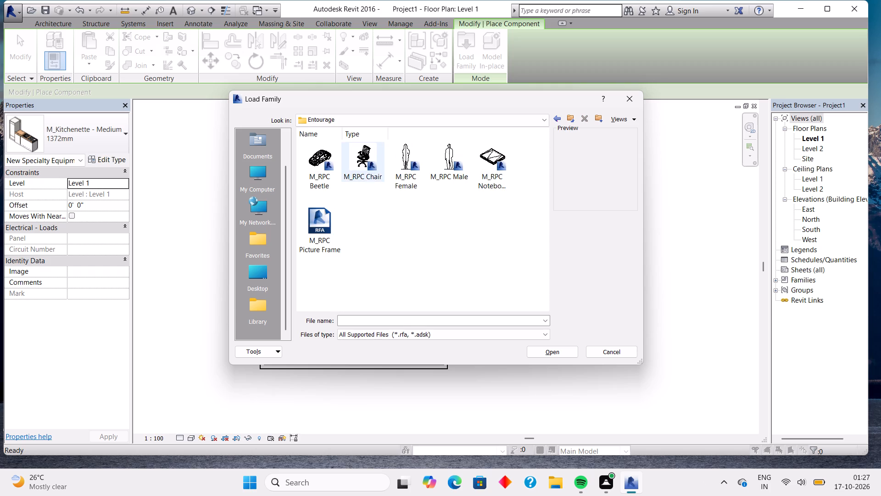
{"action": "double_click", "coordinate": [328, 159]}
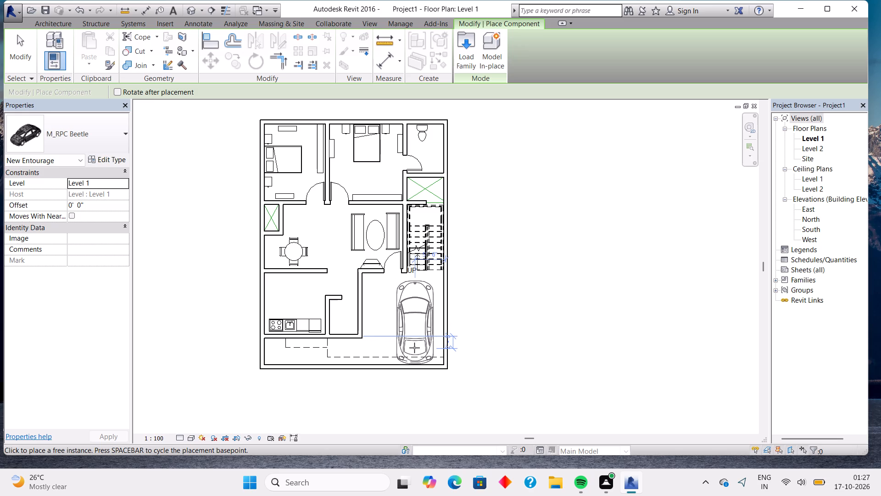
Place one M_RPC Beetle lengthwise north-south in the open area south of the stair, near the east outer wall.
{"action": "scroll", "coordinate": [414, 345], "scroll_direction": "up", "scroll_amount": 2}
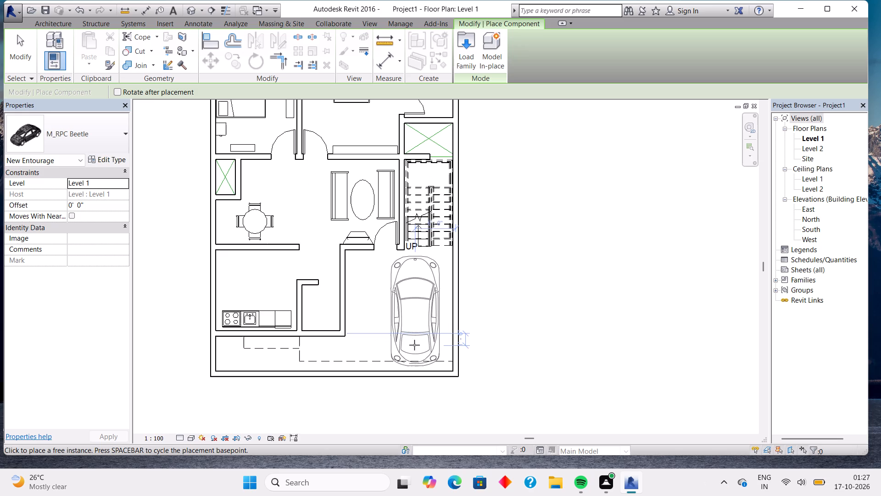
{"action": "left_click", "coordinate": [414, 345]}
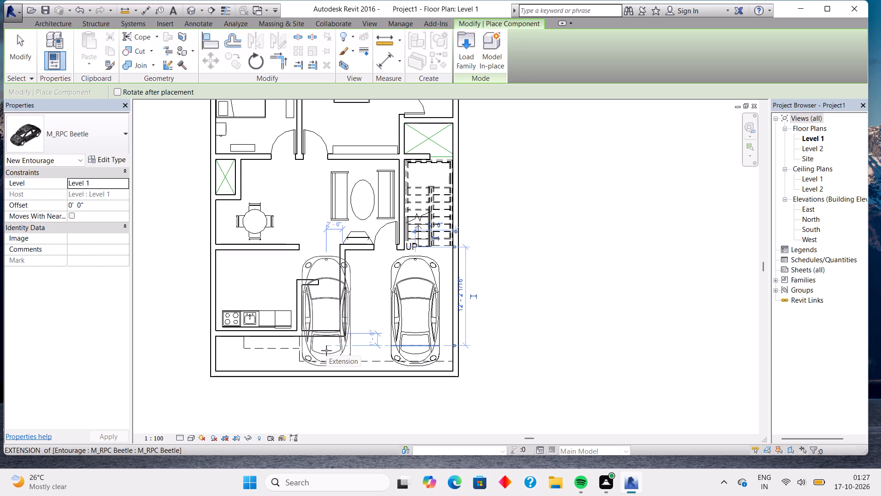
{"action": "key", "text": "Escape"}
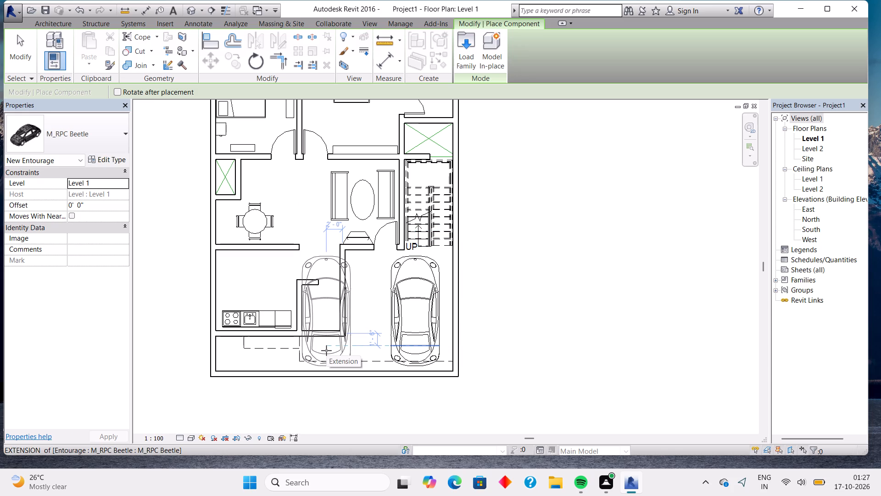
{"action": "key", "text": "Escape"}
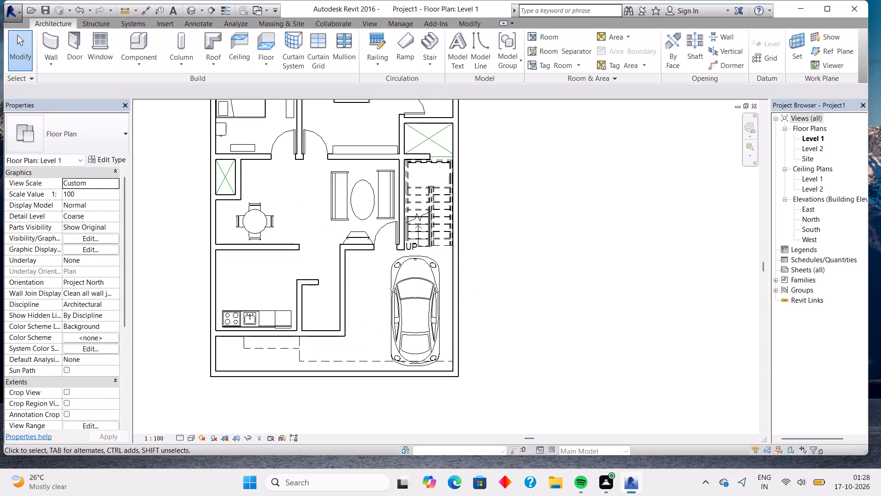
{"action": "middle_click_drag", "start_coordinate": [367, 302], "coordinate": [366, 363]}
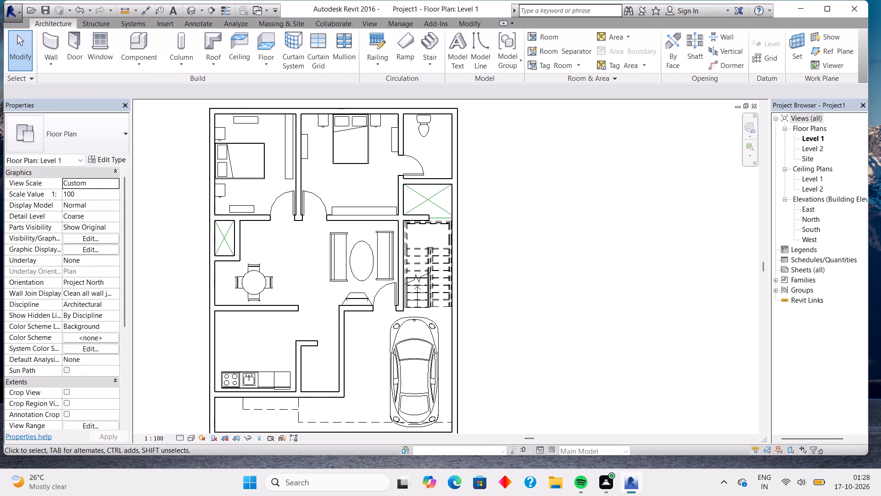
Override the Walls category's cut pattern in the Level 1 view with a black Solid fill.
{"action": "scroll", "coordinate": [366, 363], "scroll_direction": "down", "scroll_amount": 1}
{"action": "scroll", "coordinate": [366, 363], "scroll_direction": "up", "scroll_amount": 1}
{"action": "middle_click_drag", "start_coordinate": [366, 363], "coordinate": [381, 347]}
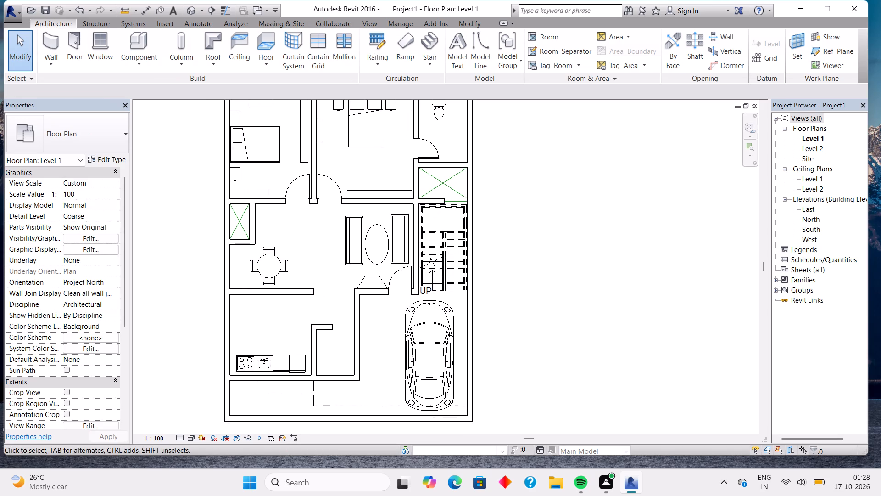
{"action": "left_click", "coordinate": [93, 237]}
{"action": "scroll", "coordinate": [532, 287], "scroll_direction": "down", "scroll_amount": 8}
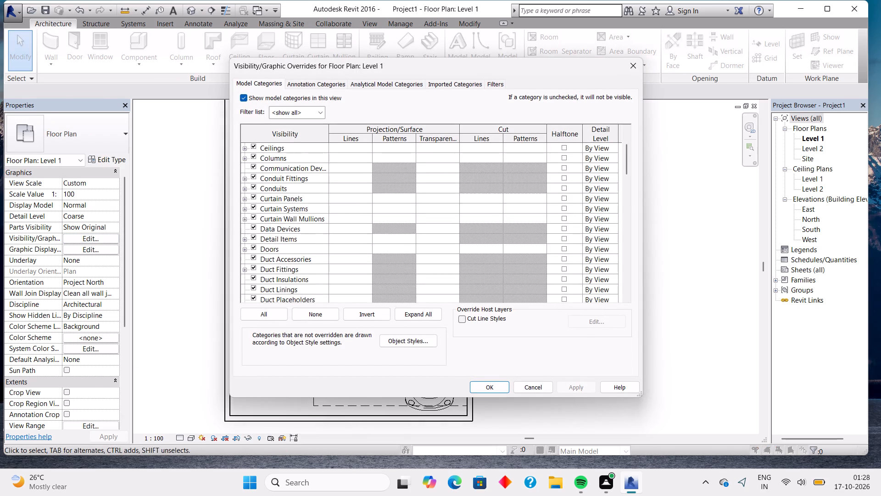
{"action": "scroll", "coordinate": [531, 284], "scroll_direction": "down", "scroll_amount": 20}
{"action": "scroll", "coordinate": [531, 284], "scroll_direction": "down", "scroll_amount": 20}
{"action": "scroll", "coordinate": [531, 284], "scroll_direction": "down", "scroll_amount": 1}
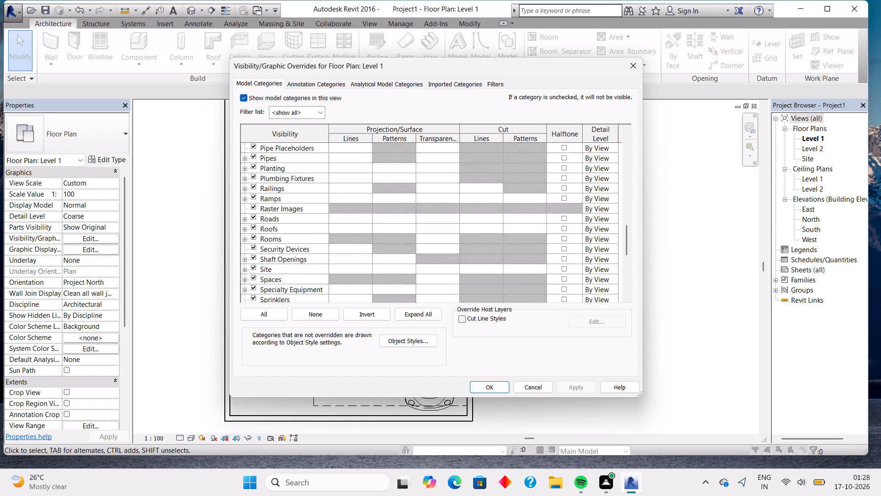
{"action": "scroll", "coordinate": [526, 287], "scroll_direction": "down", "scroll_amount": 20}
{"action": "scroll", "coordinate": [526, 287], "scroll_direction": "down", "scroll_amount": 4}
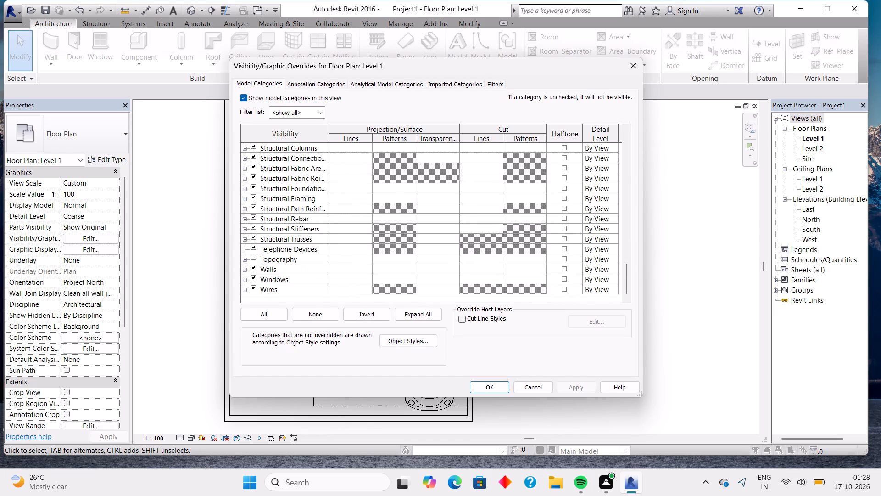
{"action": "left_click", "coordinate": [523, 272]}
{"action": "left_click", "coordinate": [527, 265]}
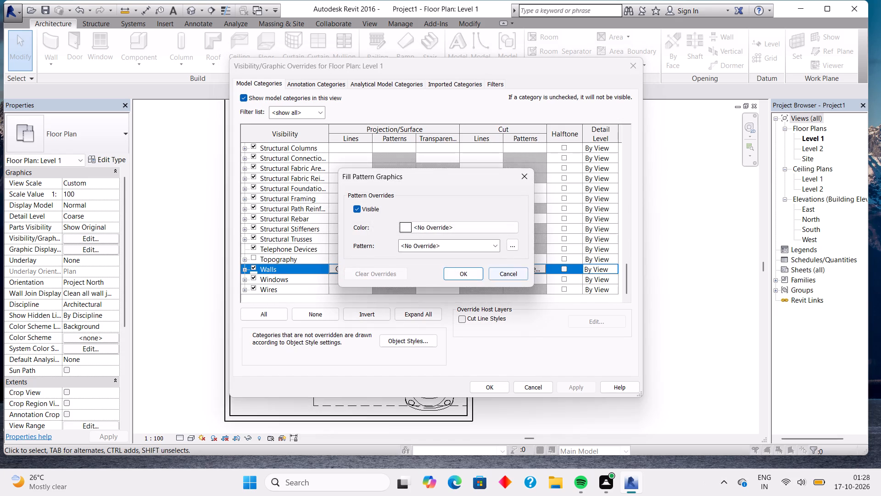
{"action": "left_click", "coordinate": [405, 228]}
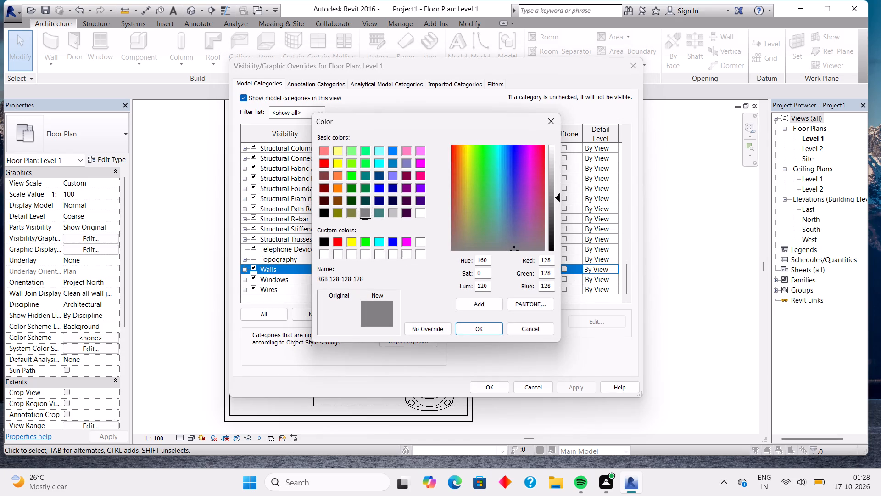
{"action": "left_click", "coordinate": [321, 242]}
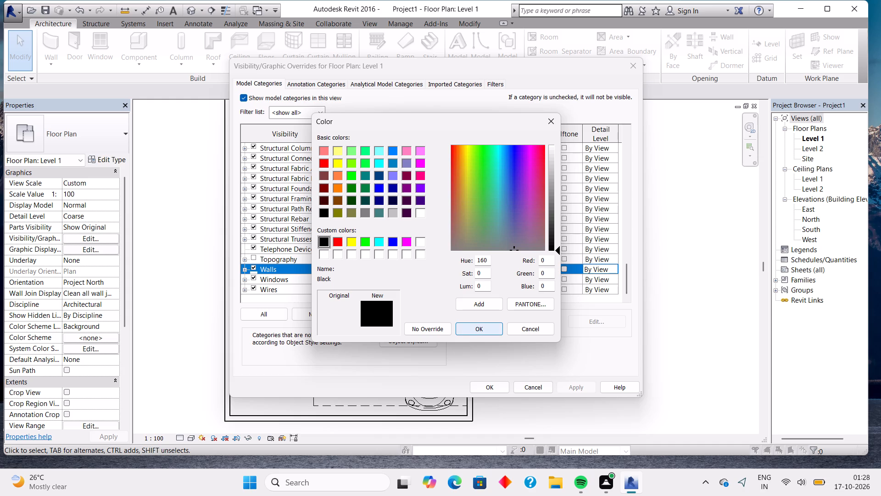
{"action": "left_click", "coordinate": [482, 333]}
{"action": "left_click", "coordinate": [458, 243]}
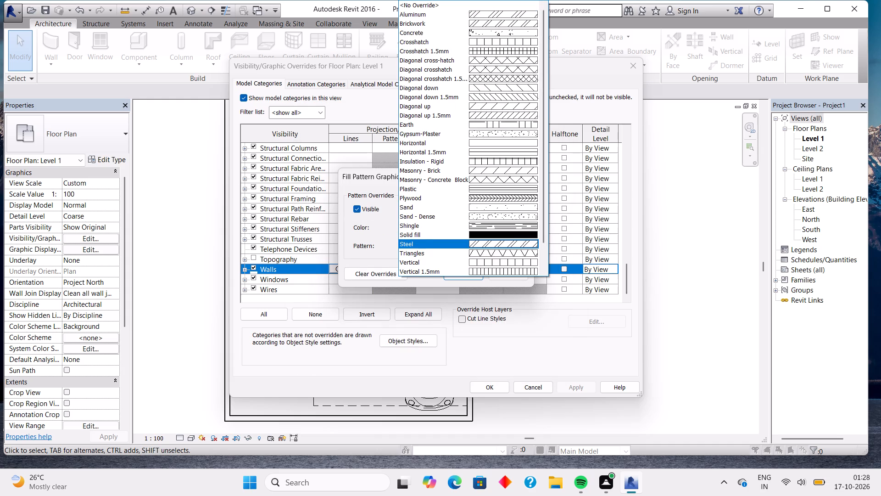
{"action": "left_click", "coordinate": [491, 233]}
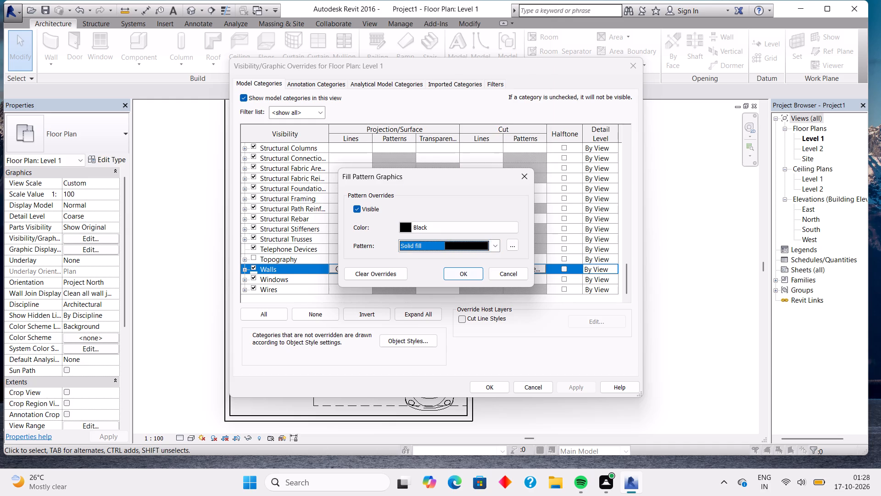
{"action": "left_click", "coordinate": [474, 272]}
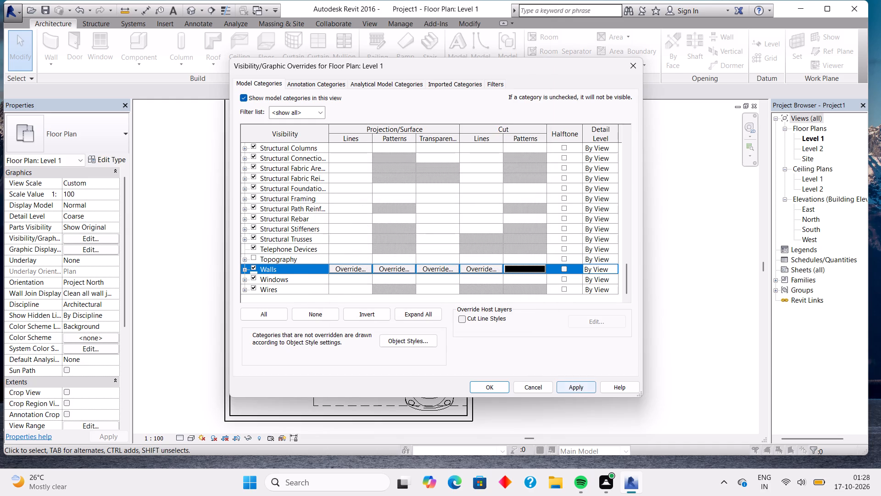
{"action": "left_click", "coordinate": [569, 386]}
{"action": "left_click", "coordinate": [492, 388]}
{"action": "left_click", "coordinate": [492, 388]}
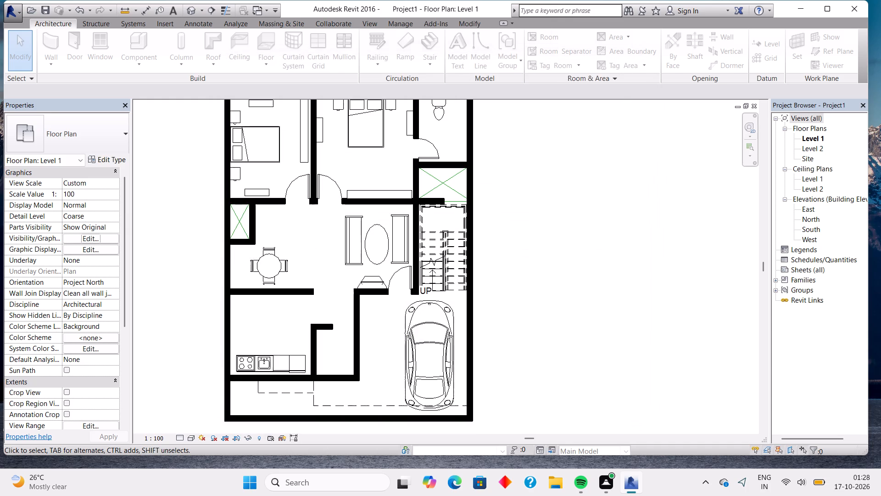
Load the double-acting M_Door-Double-Flush_Panel family from the Doors folder of the US Metric library.
{"action": "middle_click_drag", "start_coordinate": [508, 333], "coordinate": [574, 343]}
{"action": "scroll", "coordinate": [508, 333], "scroll_direction": "down", "scroll_amount": 1}
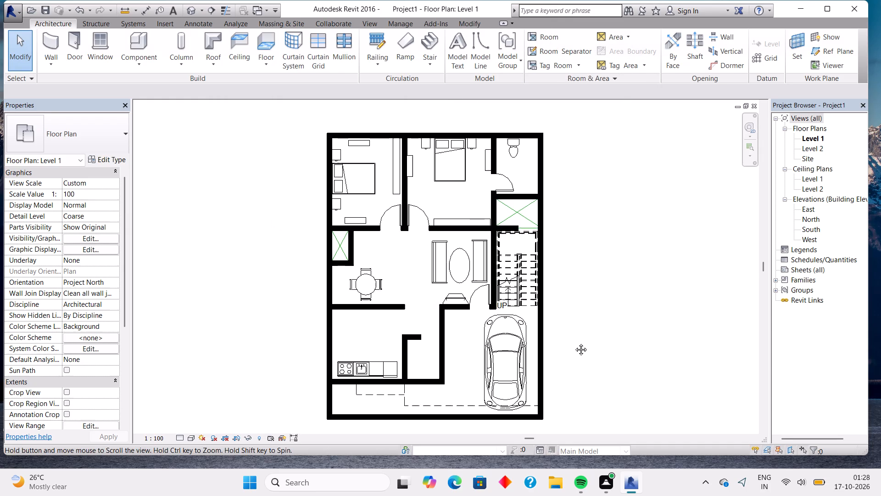
{"action": "middle_click_drag", "start_coordinate": [574, 343], "coordinate": [574, 342]}
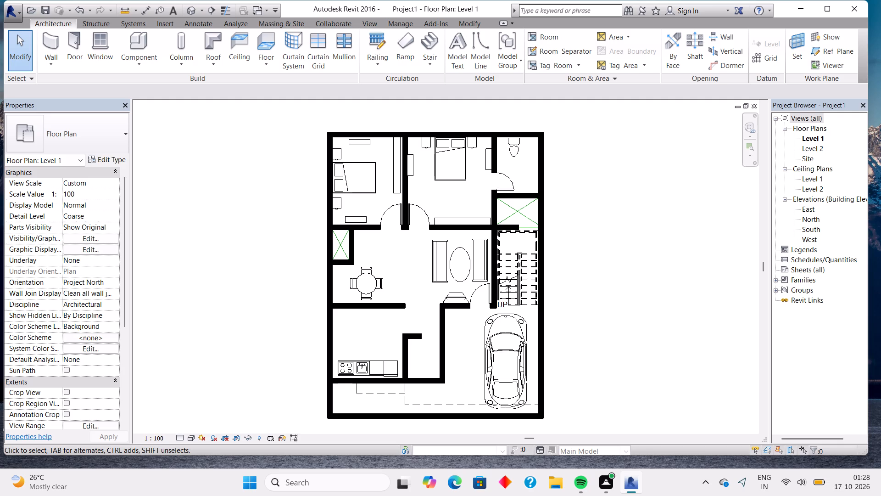
{"action": "left_click", "coordinate": [81, 35]}
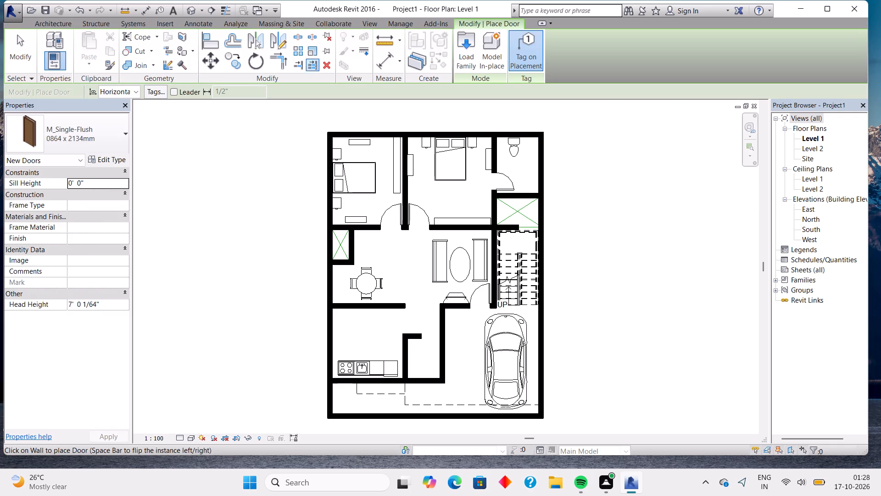
{"action": "left_click", "coordinate": [471, 55]}
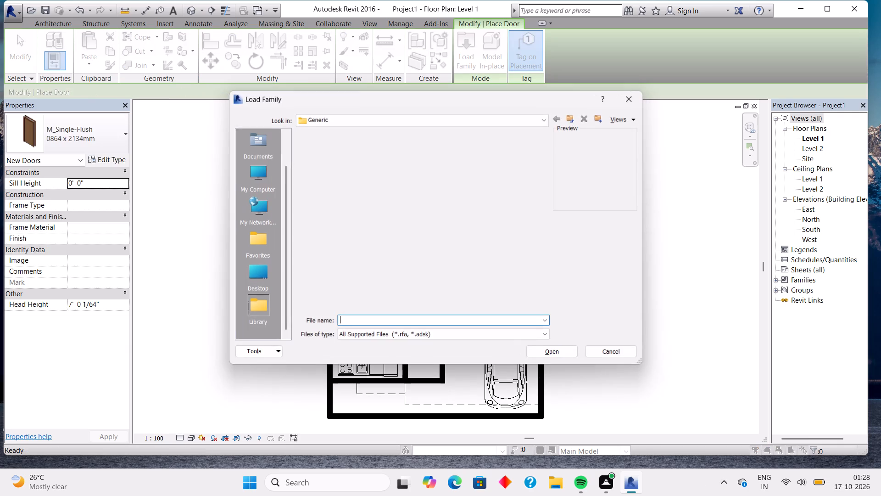
{"action": "double_click", "coordinate": [257, 179]}
{"action": "double_click", "coordinate": [333, 181]}
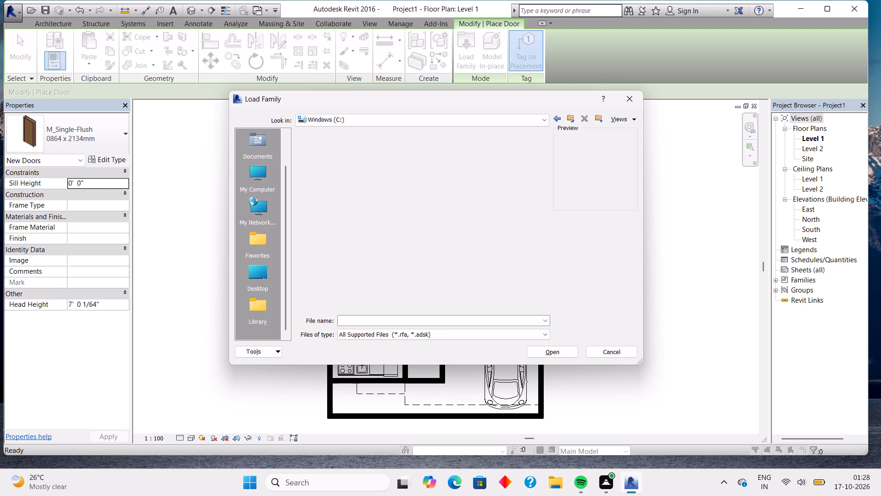
{"action": "double_click", "coordinate": [362, 178]}
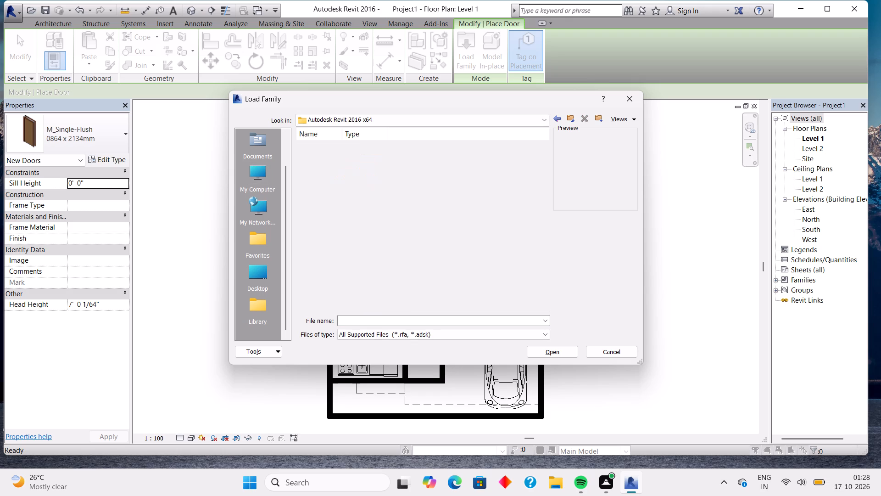
{"action": "double_click", "coordinate": [366, 173]}
{"action": "double_click", "coordinate": [463, 163]}
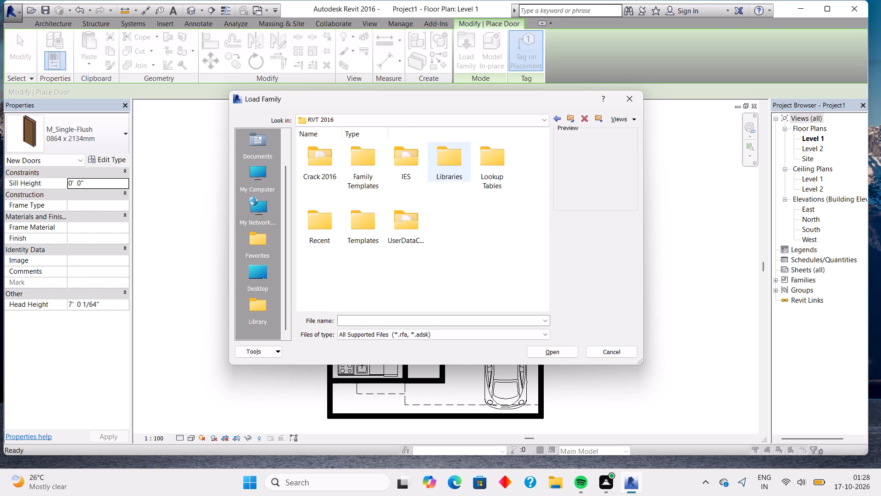
{"action": "double_click", "coordinate": [362, 171]}
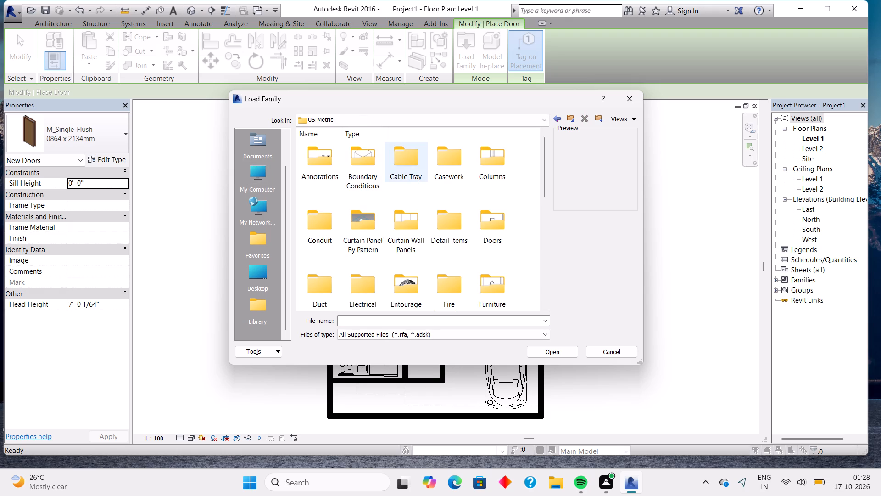
{"action": "double_click", "coordinate": [496, 233]}
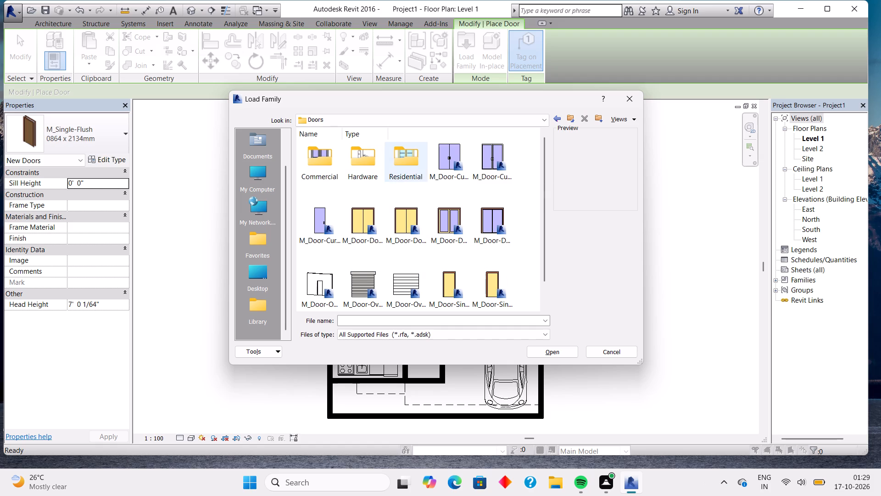
{"action": "double_click", "coordinate": [406, 212]}
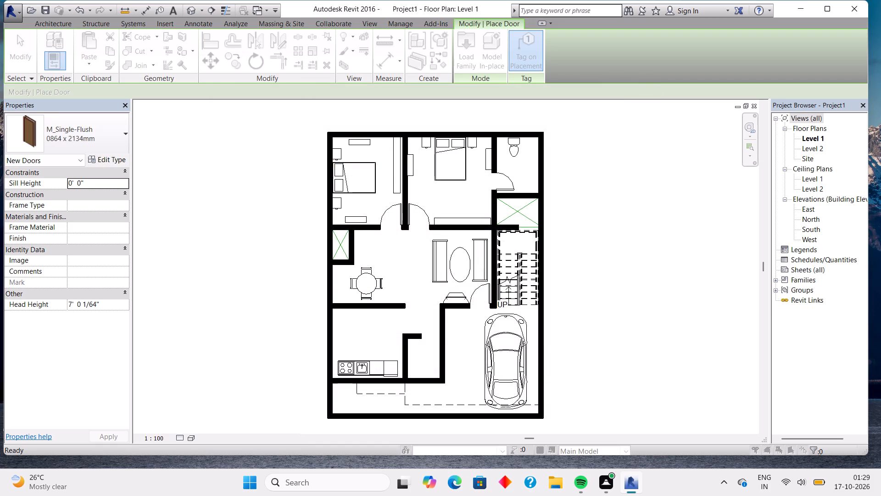
{"action": "left_click", "coordinate": [486, 435]}
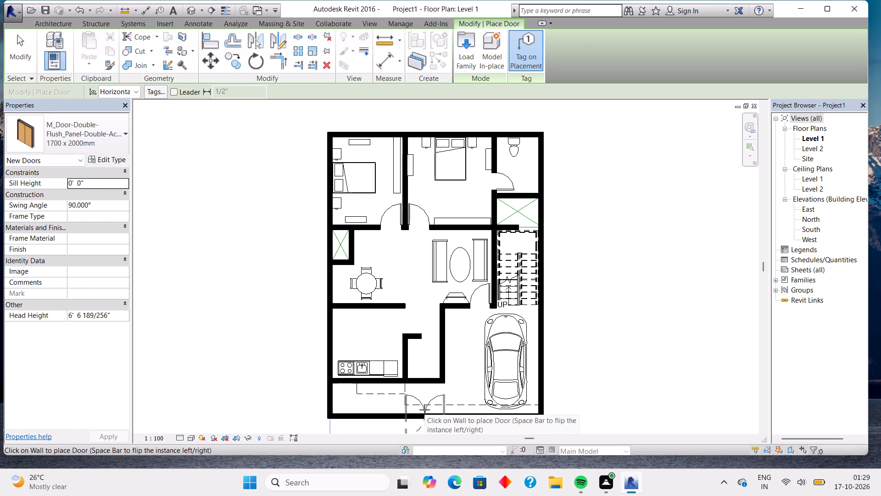
Place one 1700 x 2000mm double-acting door in the south outer wall, centred about 13'-6" from the west outer wall.
{"action": "left_click", "coordinate": [424, 410]}
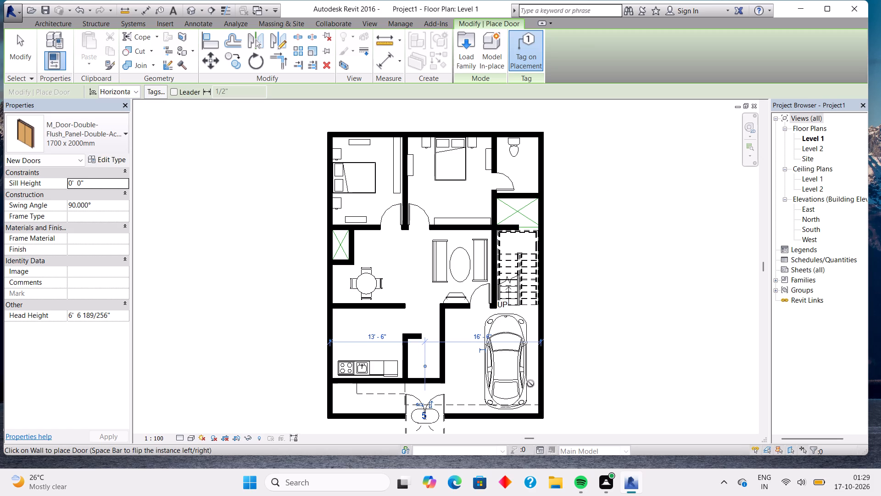
{"action": "scroll", "coordinate": [517, 381], "scroll_direction": "up", "scroll_amount": 2}
{"action": "scroll", "coordinate": [432, 386], "scroll_direction": "up", "scroll_amount": 3}
{"action": "middle_click_drag", "start_coordinate": [432, 386], "coordinate": [479, 235]}
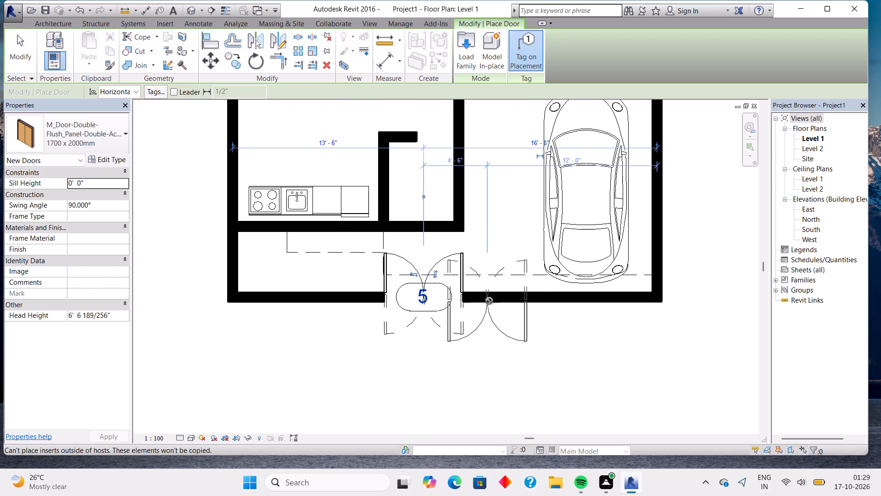
{"action": "key", "text": "Escape"}
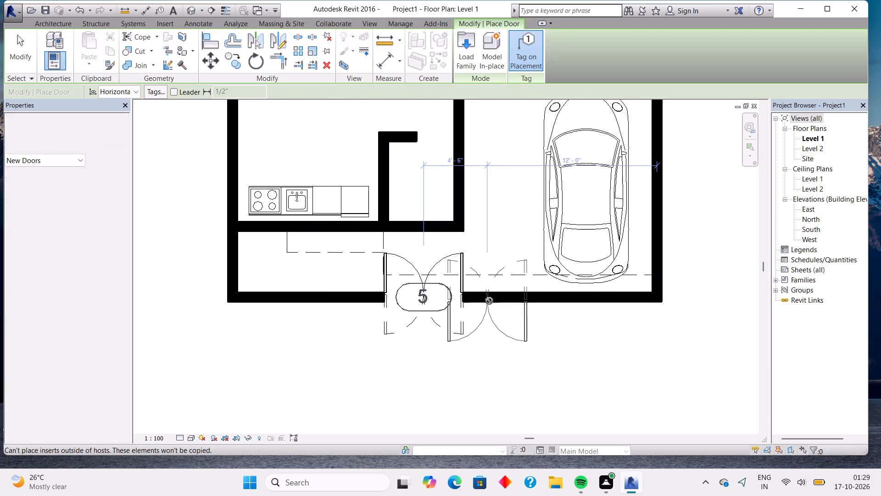
{"action": "key", "text": "Escape"}
Delete the door tag from the new double door in the south outer wall.
{"action": "left_click", "coordinate": [438, 313]}
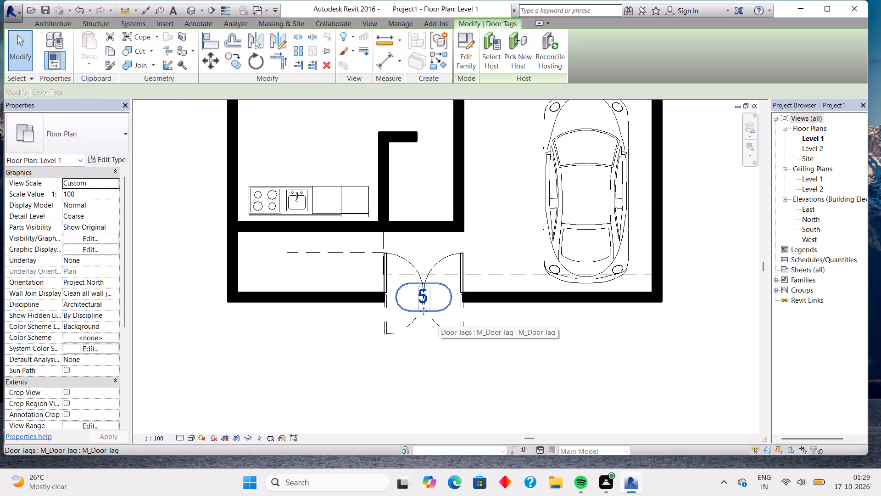
{"action": "key", "text": "Delete"}
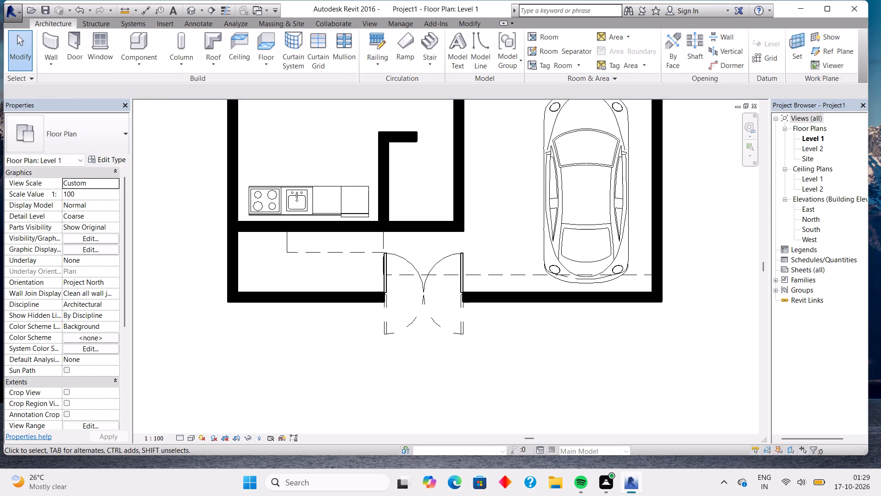
Place a bold 2.5mm Arial text note reading BEDROOM over the bed in the northwest bedroom.
{"action": "scroll", "coordinate": [496, 327], "scroll_direction": "down", "scroll_amount": 5}
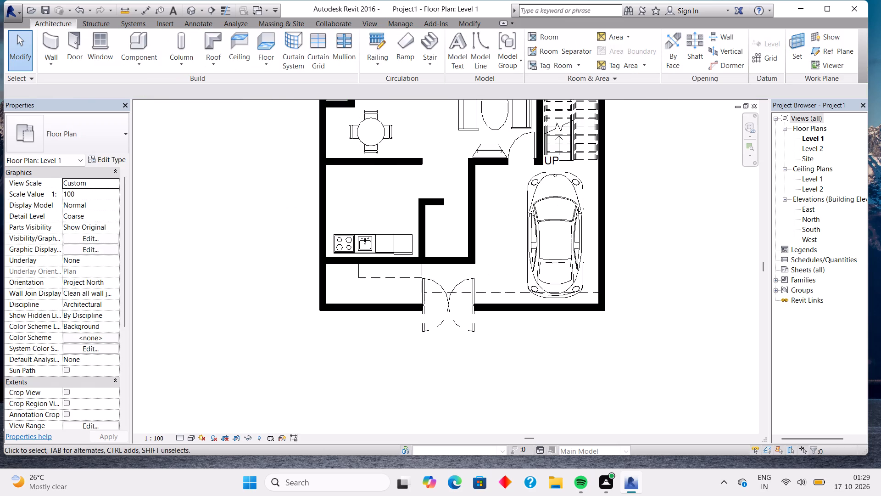
{"action": "scroll", "coordinate": [496, 327], "scroll_direction": "down", "scroll_amount": 1}
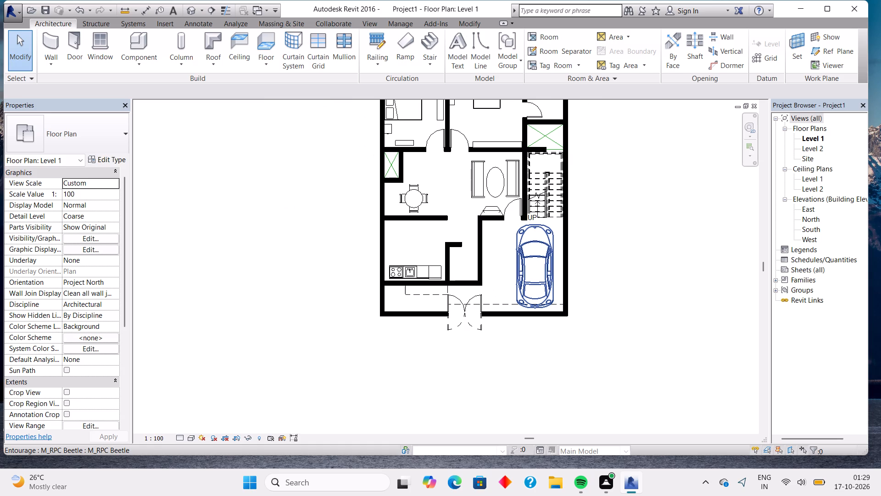
{"action": "middle_click_drag", "start_coordinate": [462, 187], "coordinate": [454, 266]}
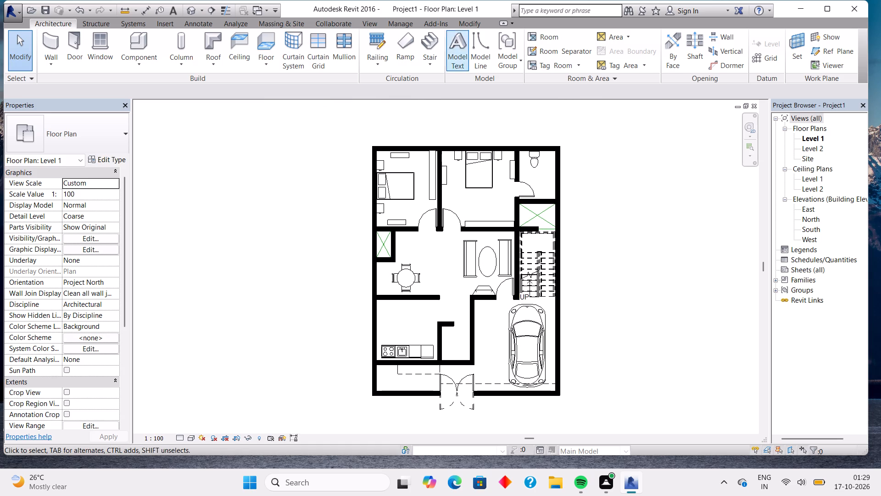
{"action": "left_click", "coordinate": [213, 21]}
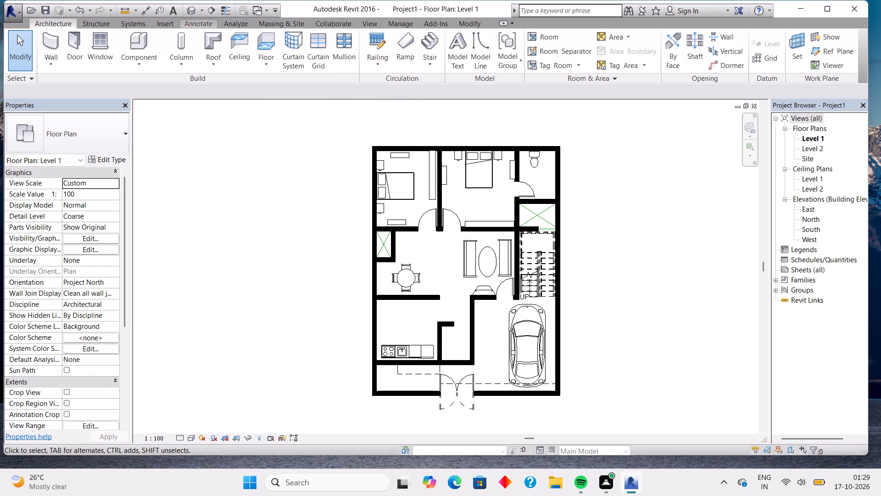
{"action": "left_click", "coordinate": [381, 35]}
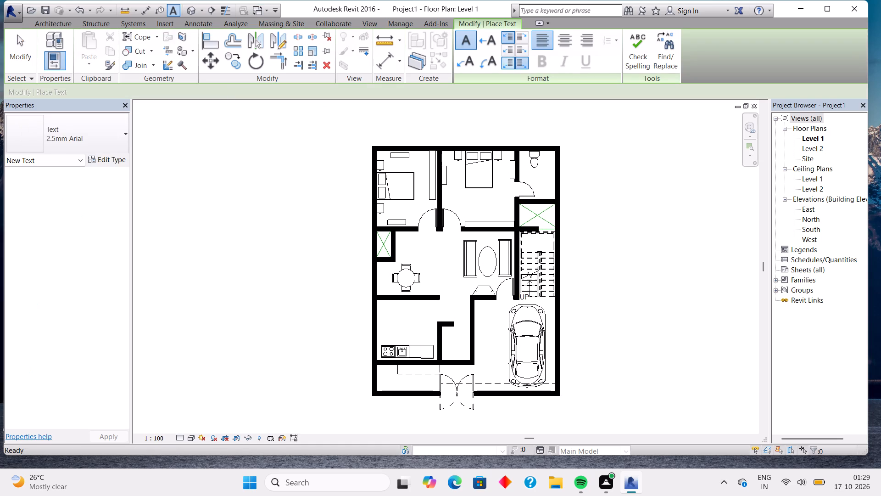
{"action": "scroll", "coordinate": [366, 265], "scroll_direction": "up", "scroll_amount": 3}
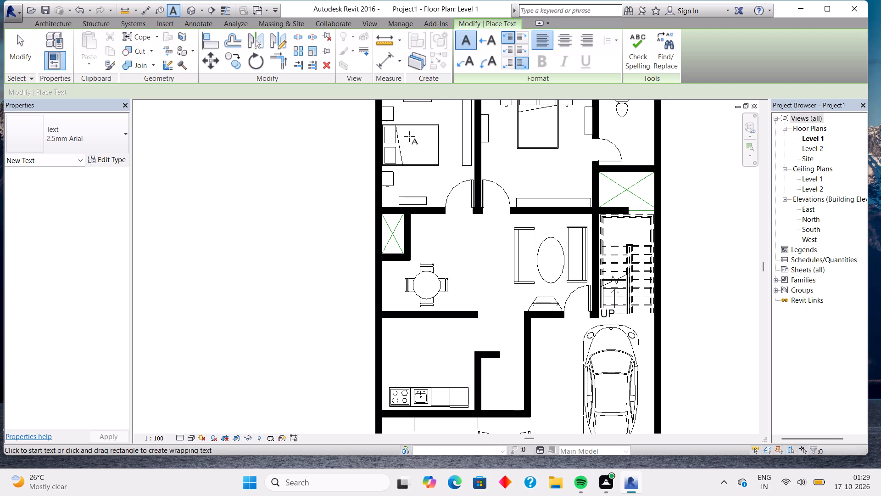
{"action": "left_click", "coordinate": [407, 136]}
{"action": "left_click", "coordinate": [544, 63]}
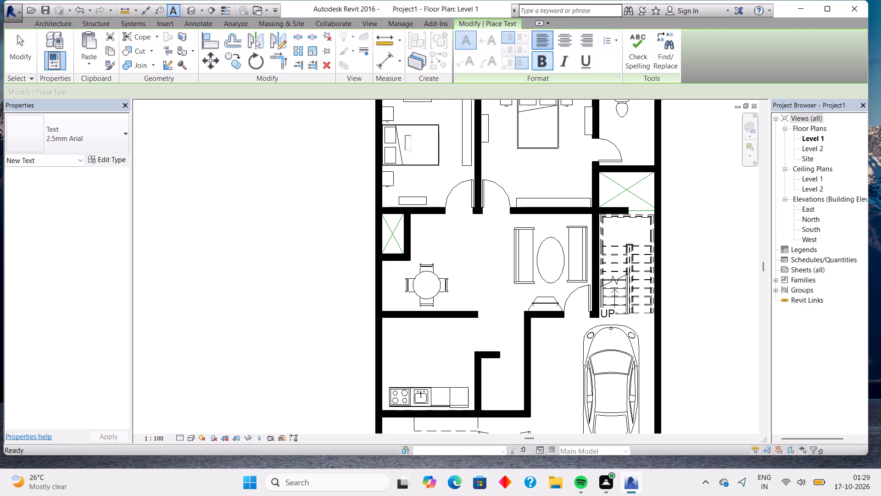
{"action": "type", "text": "BEDR"}
{"action": "type", "text": "OOM"}
Add a second line with the room size 10'0"X12 beneath BEDROOM in the same text note.
{"action": "key", "text": "Return"}
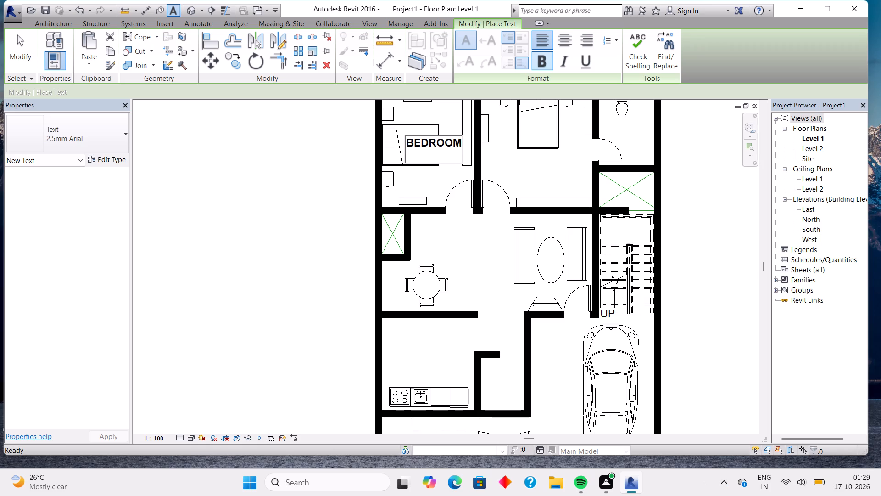
{"action": "type", "text": "10'"}
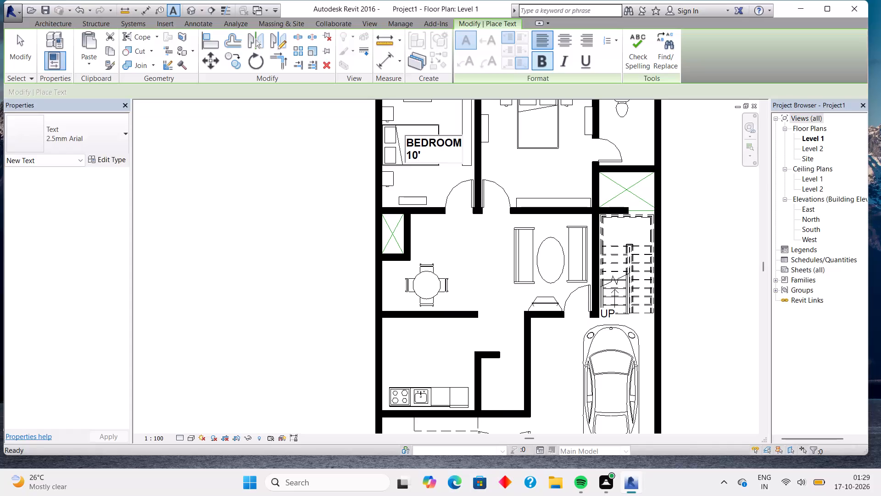
{"action": "key", "text": "x"}
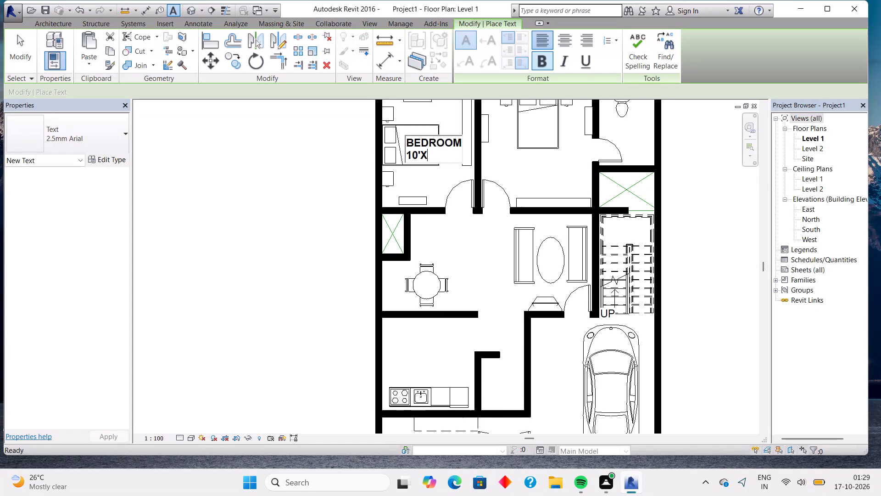
{"action": "key", "text": "BackSpace"}
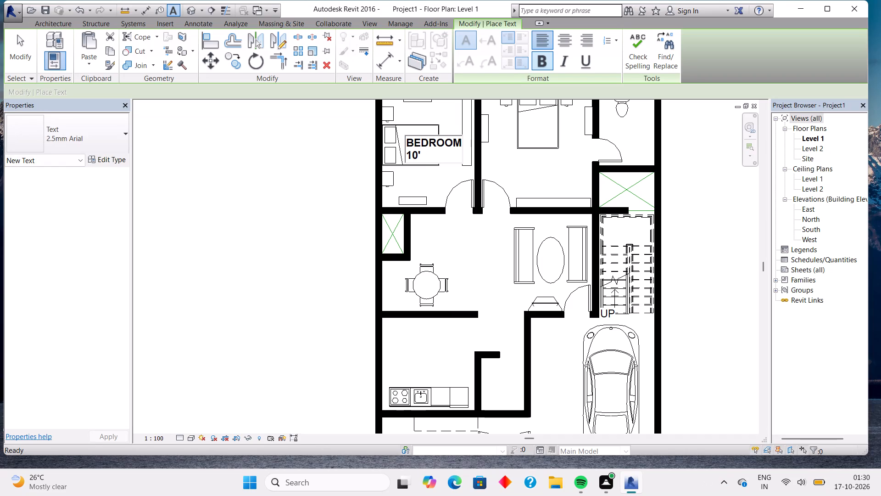
{"action": "key", "text": "0"}
{"action": "key", "text": "shift+quotedbl"}
{"action": "key", "text": "x"}
{"action": "type", "text": "10'"}
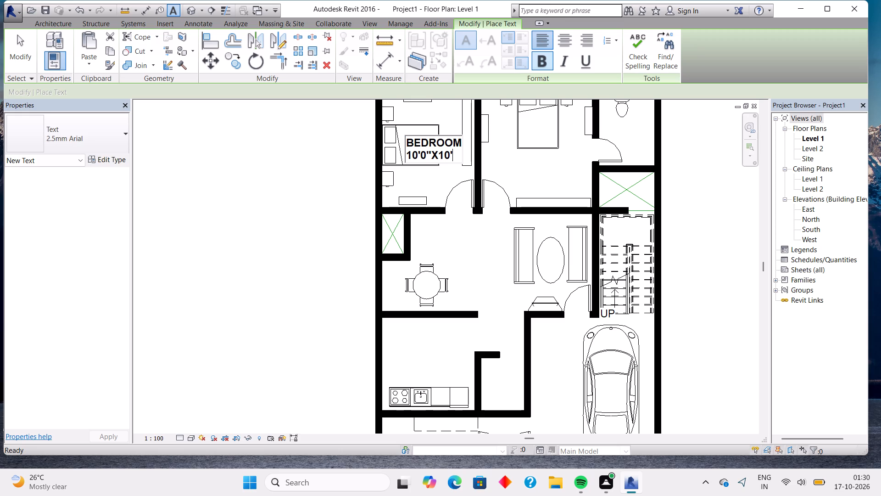
{"action": "key", "text": "BackSpace"}
{"action": "key", "text": "BackSpace"}
{"action": "key", "text": "2"}
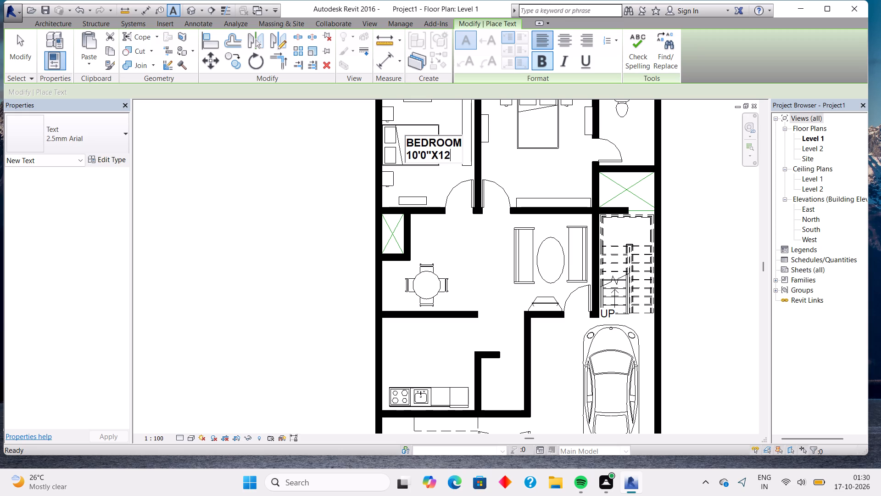
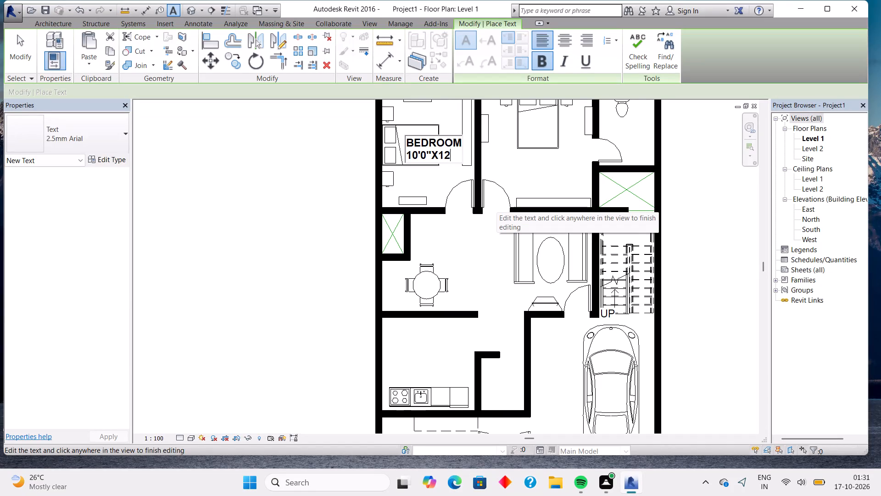
Complete the size line of the northwest bedroom's text note so it reads 10'0"X12'6".
{"action": "key", "text": "apostrophe"}
{"action": "key", "text": "6"}
{"action": "key", "text": "shift+quotedbl"}
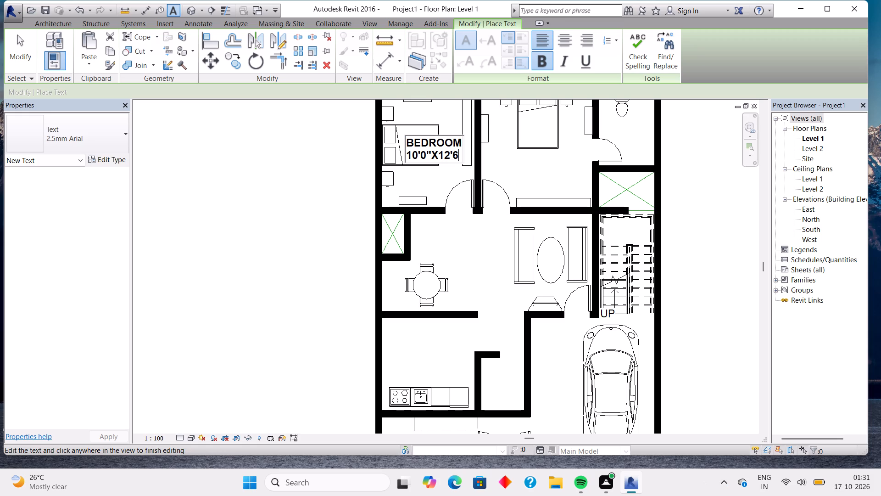
Place a bold two-line text note reading BEDROOM and 12'0"X12'6" at the foot of the bed in the middle bedroom.
{"action": "double_click", "coordinate": [515, 135]}
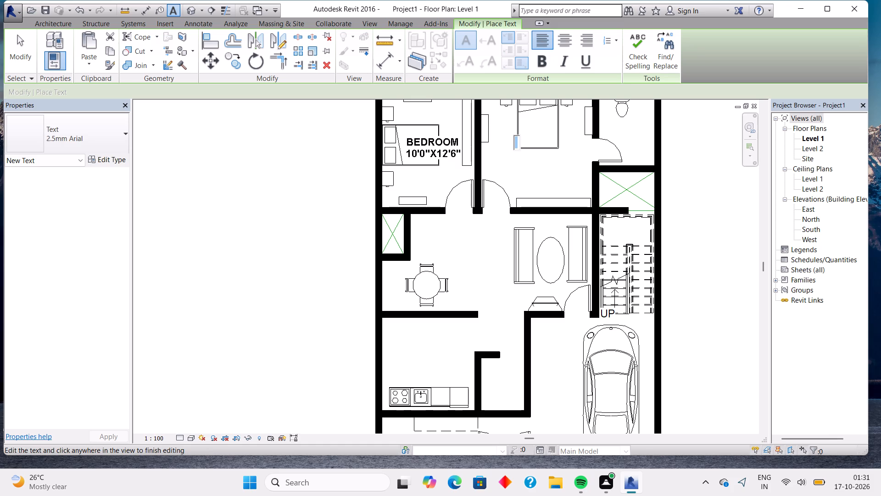
{"action": "left_click", "coordinate": [538, 65]}
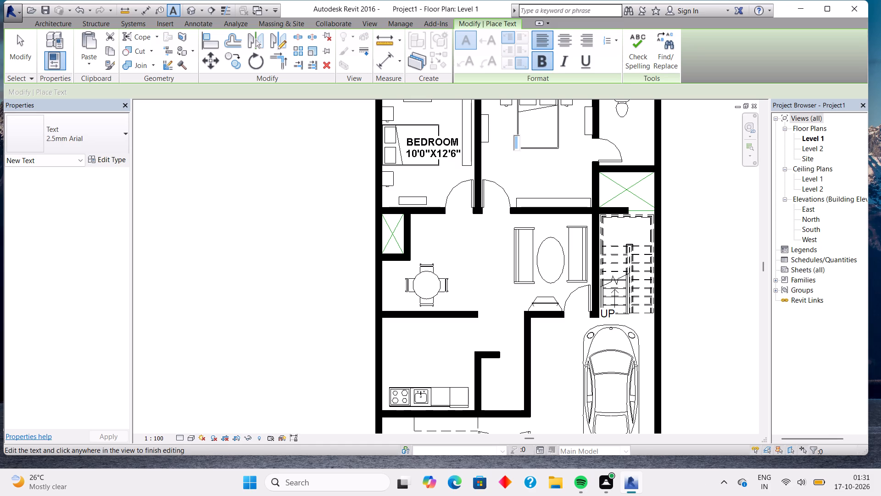
{"action": "type", "text": "BEDROOM"}
{"action": "key", "text": "Return"}
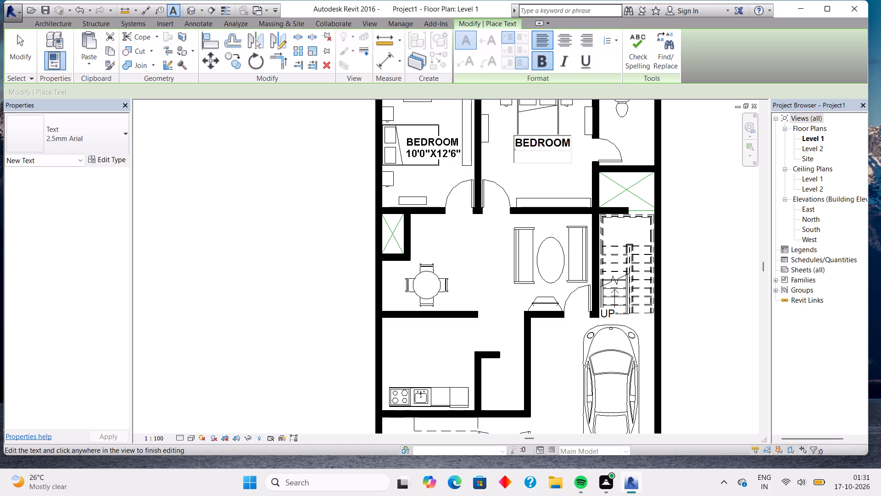
{"action": "type", "text": "12"}
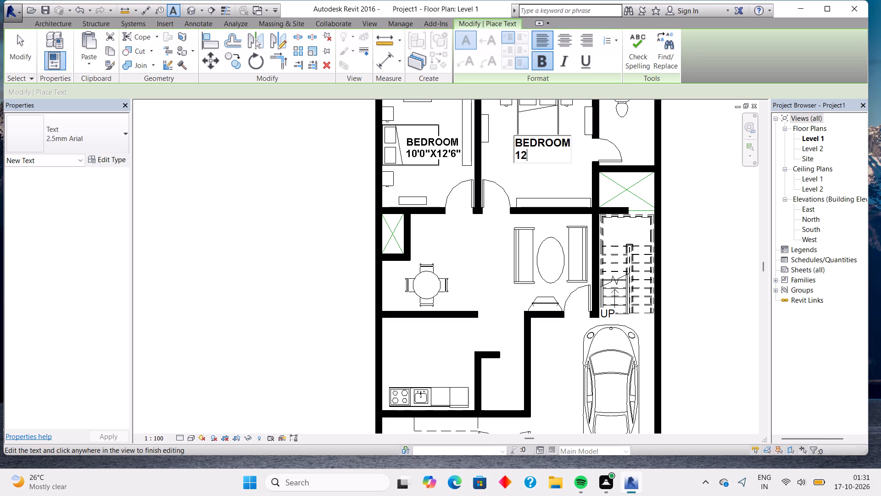
{"action": "key", "text": "apostrophe"}
{"action": "key", "text": "0"}
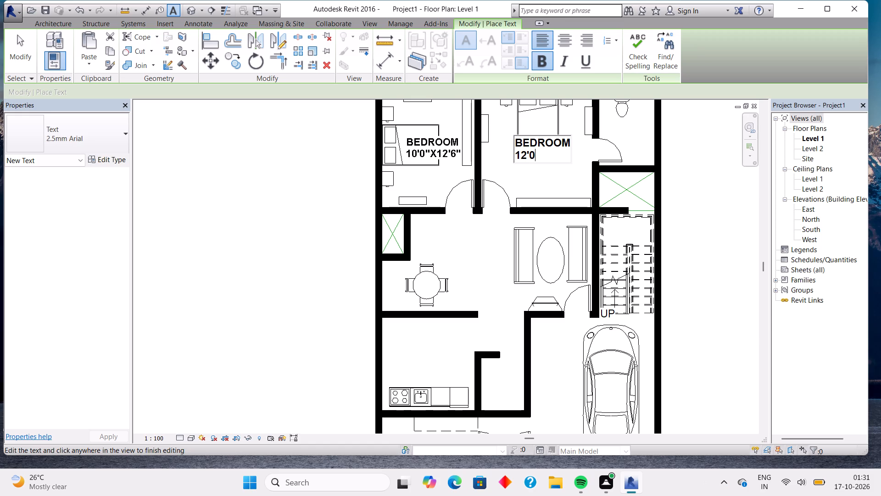
{"action": "key", "text": "shift+quotedbl"}
{"action": "key", "text": "x"}
{"action": "type", "text": "12"}
{"action": "key", "text": "apostrophe"}
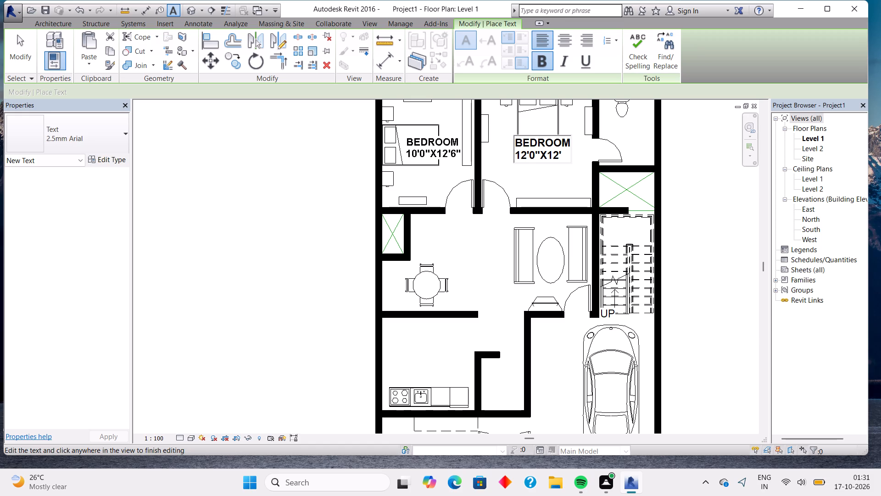
{"action": "key", "text": "6"}
{"action": "key", "text": "shift+quotedbl"}
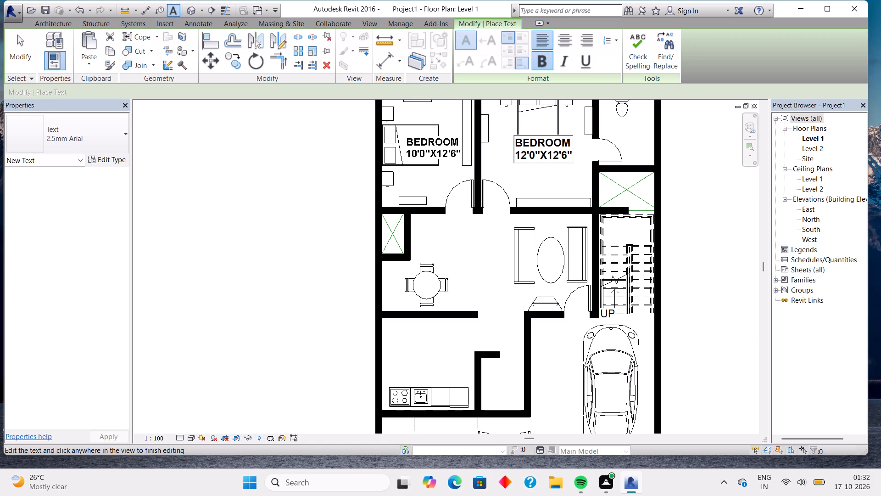
Place a bold two-line text note reading TOILET and 6'0"X8'0" just below the WC in the northeast toilet.
{"action": "middle_click_drag", "start_coordinate": [617, 123], "coordinate": [608, 164]}
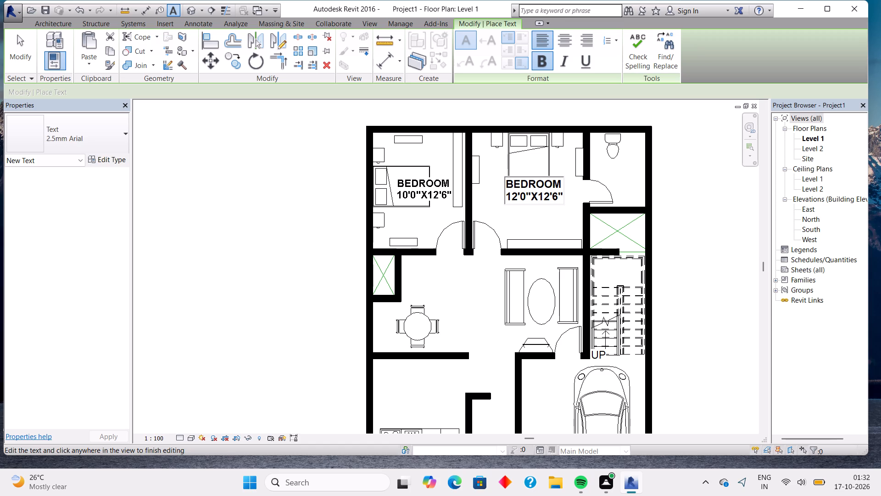
{"action": "double_click", "coordinate": [606, 161]}
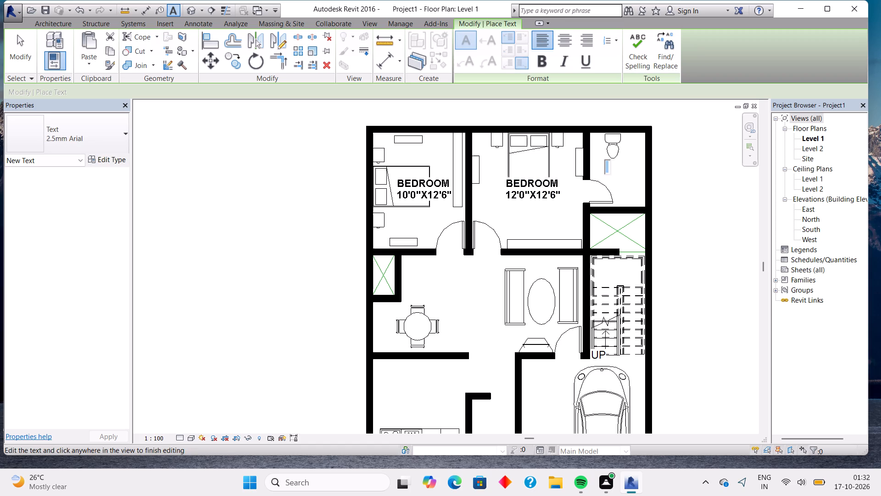
{"action": "type", "text": "TOI;"}
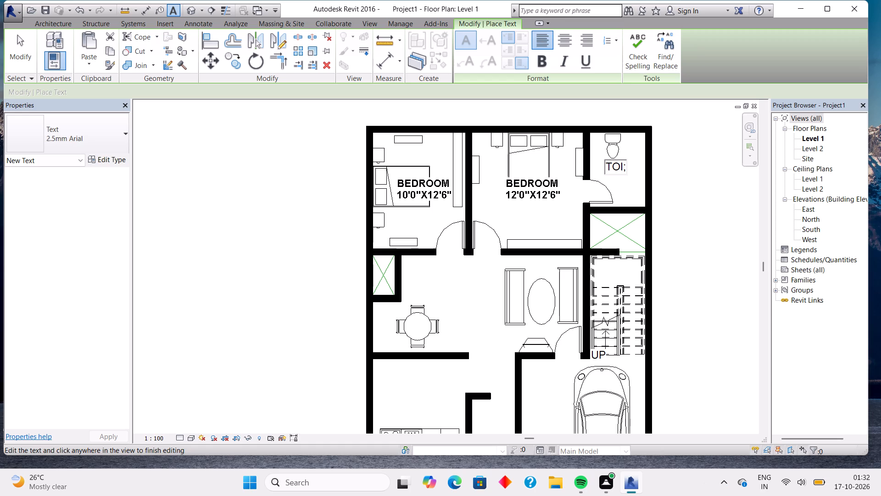
{"action": "key", "text": "BackSpace"}
{"action": "key", "text": "BackSpace"}
{"action": "key", "text": "BackSpace"}
{"action": "key", "text": "BackSpace"}
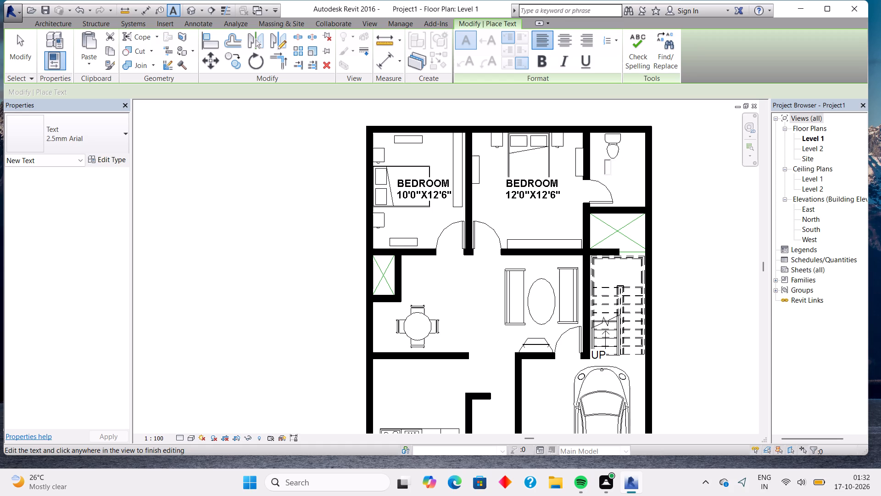
{"action": "left_click", "coordinate": [542, 62]}
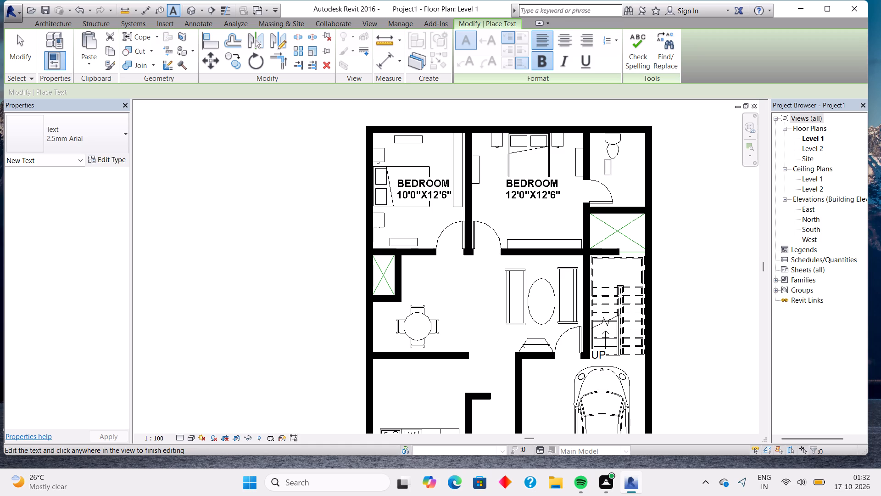
{"action": "type", "text": "TOILET"}
{"action": "key", "text": "Return"}
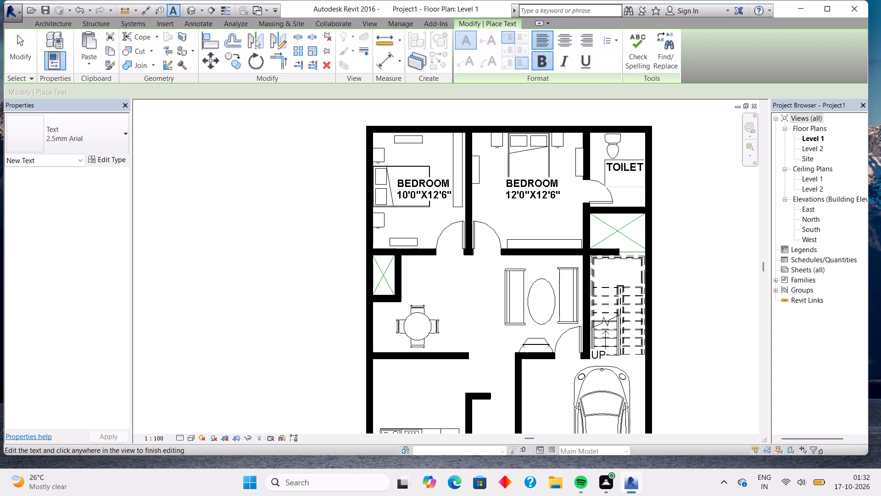
{"action": "type", "text": "6'"}
{"action": "type", "text": "0\""}
{"action": "key", "text": "x"}
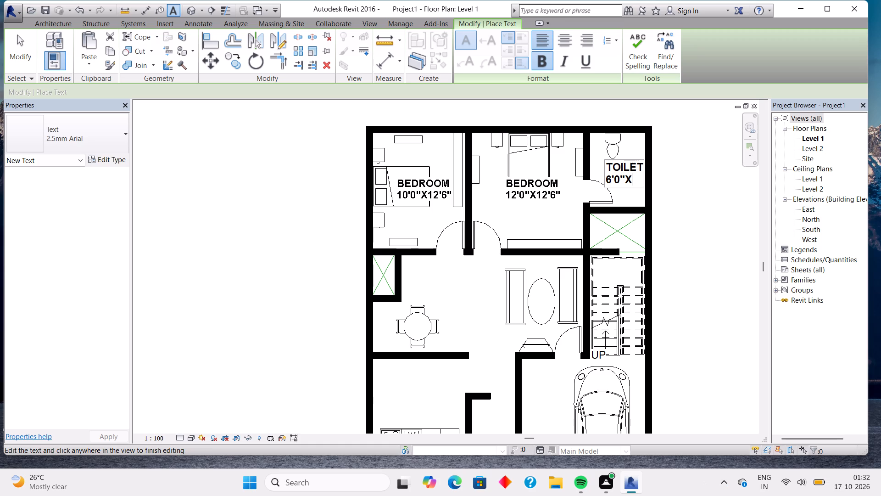
{"action": "key", "text": "8"}
{"action": "key", "text": "apostrophe"}
{"action": "key", "text": "0"}
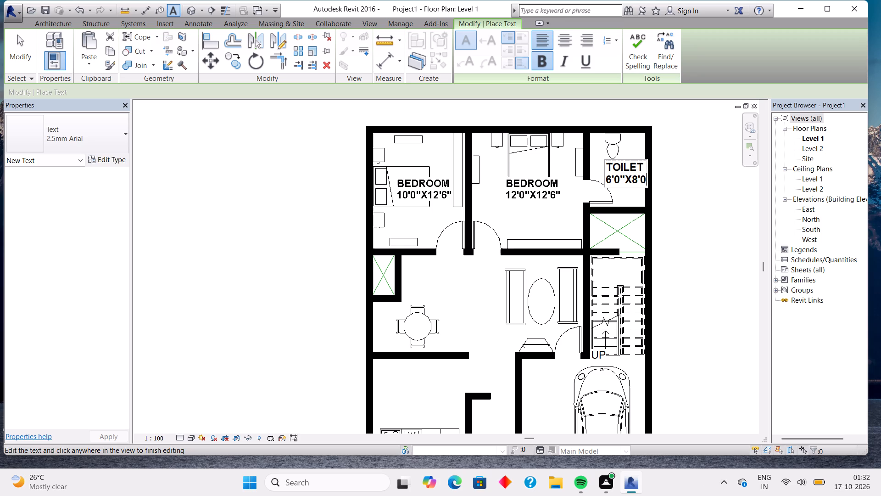
{"action": "key", "text": "shift+quotedbl"}
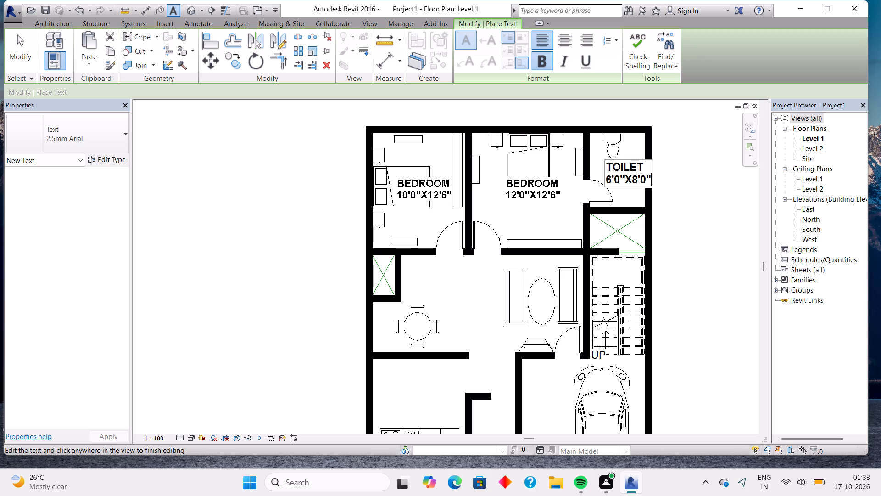
Place a bold two-line text note reading HALL and 22'4"X10'6" between the round dining table and the sofas.
{"action": "double_click", "coordinate": [455, 296]}
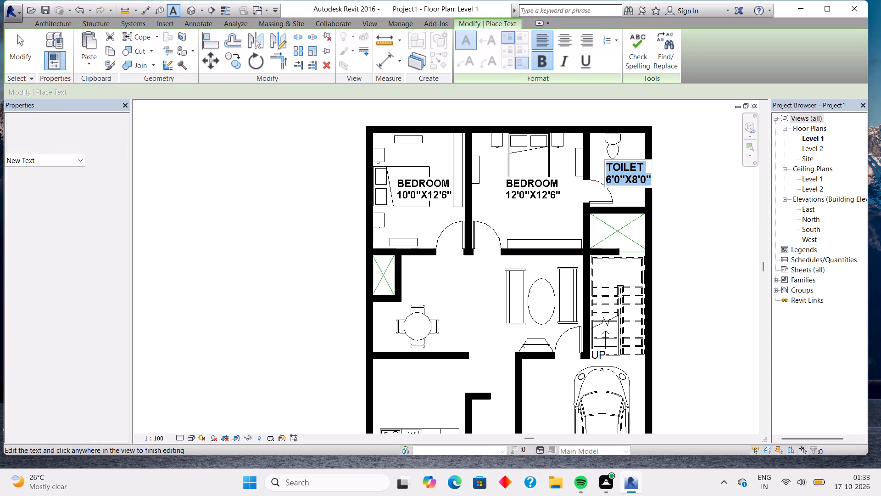
{"action": "type", "text": "HA"}
{"action": "key", "text": "BackSpace"}
{"action": "key", "text": "BackSpace"}
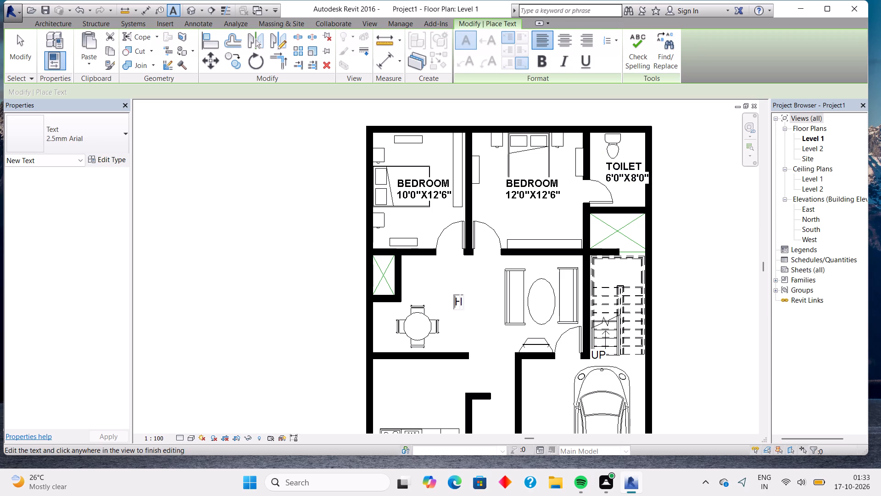
{"action": "left_click", "coordinate": [543, 62]}
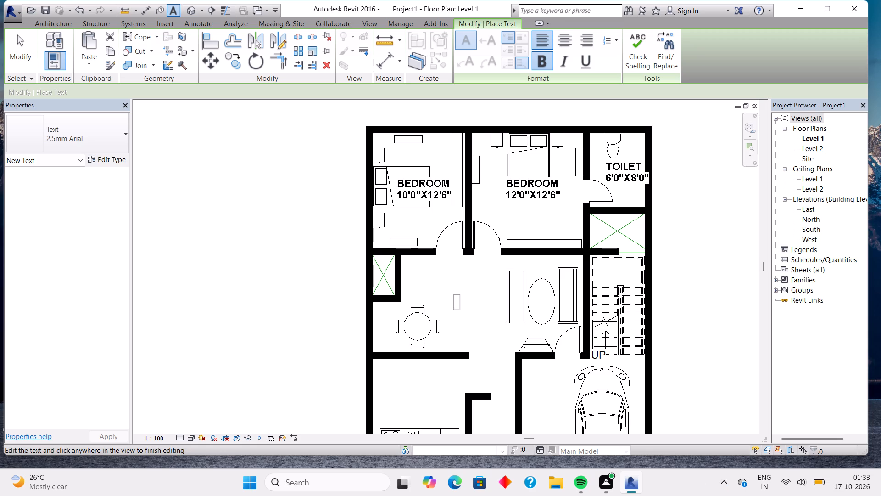
{"action": "type", "text": "HA"}
{"action": "type", "text": "LL"}
{"action": "key", "text": "Return"}
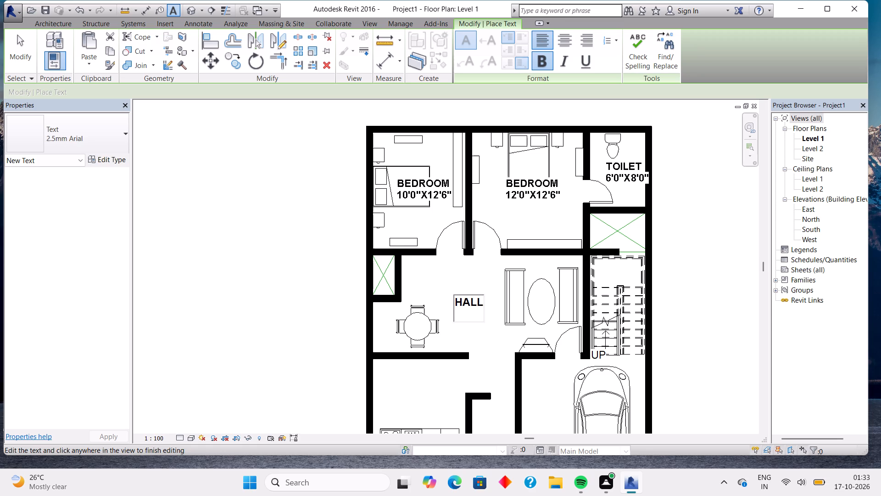
{"action": "type", "text": "22"}
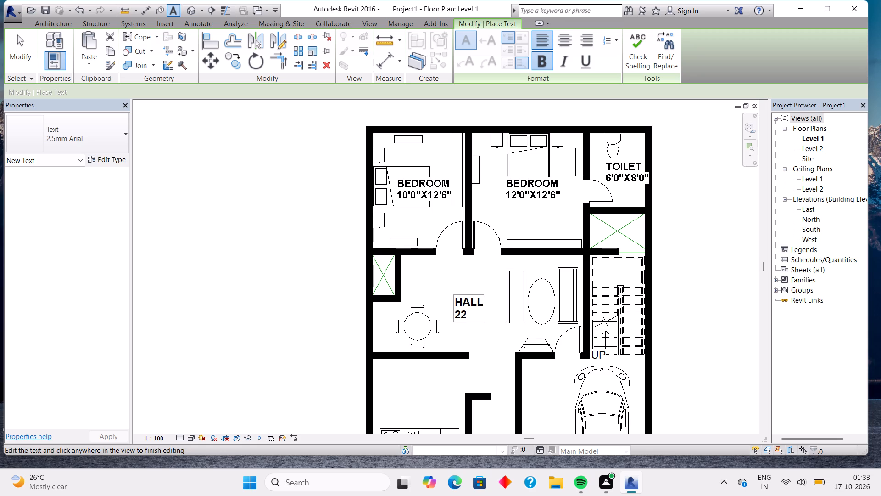
{"action": "key", "text": "apostrophe"}
{"action": "key", "text": "4"}
{"action": "key", "text": "shift+quotedbl"}
{"action": "key", "text": "x"}
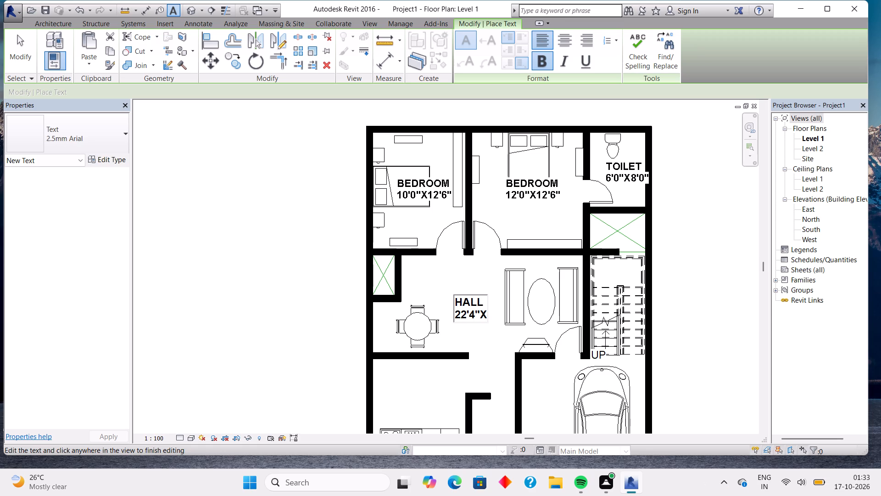
{"action": "type", "text": "10"}
{"action": "key", "text": "apostrophe"}
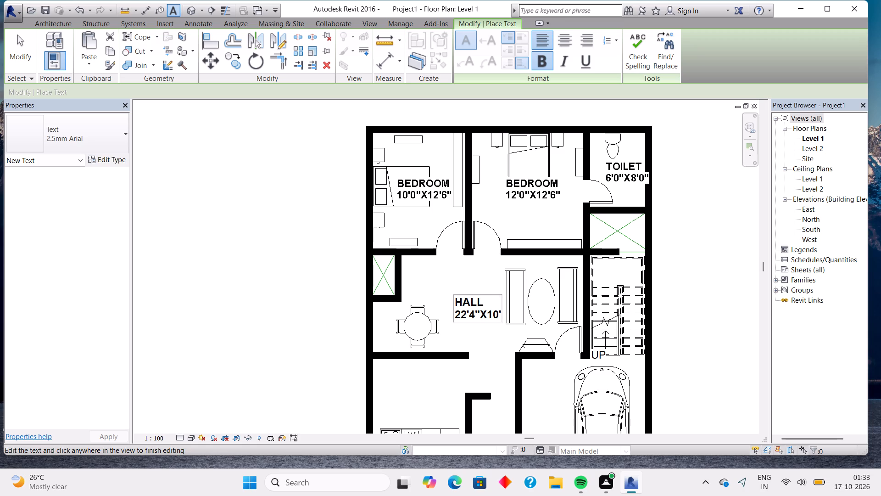
{"action": "key", "text": "6"}
{"action": "key", "text": "shift+quotedbl"}
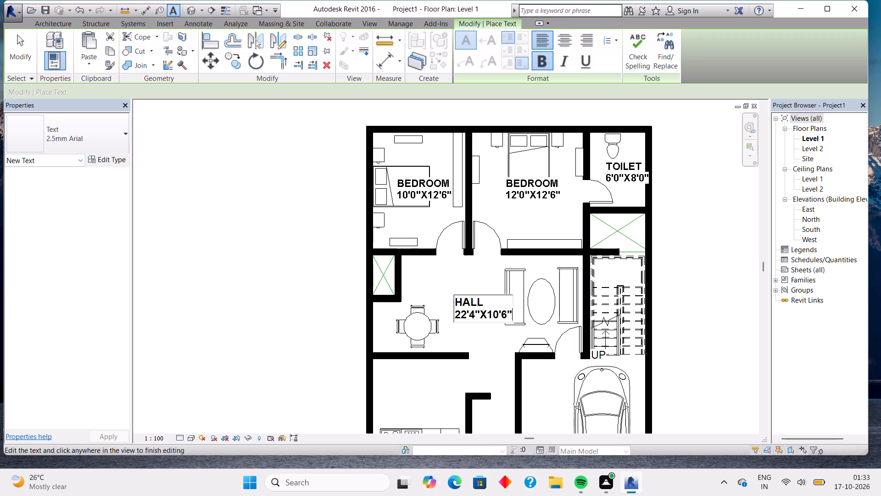
Place a bold text note reading KITCHEN just above the kitchen counter.
{"action": "double_click", "coordinate": [383, 395]}
{"action": "type", "text": "KITCHEN"}
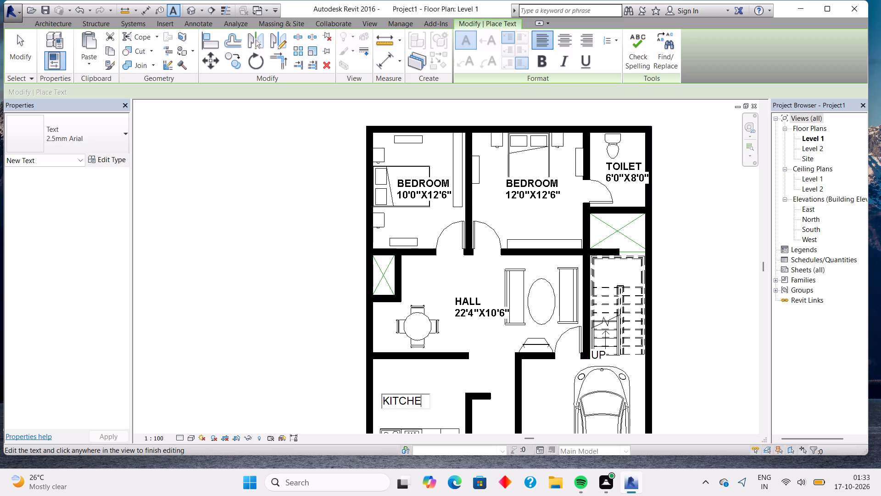
{"action": "key", "text": "BackSpace"}
{"action": "key", "text": "BackSpace"}
{"action": "key", "text": "BackSpace"}
{"action": "key", "text": "BackSpace"}
{"action": "key", "text": "BackSpace"}
{"action": "key", "text": "BackSpace"}
{"action": "key", "text": "BackSpace"}
{"action": "left_click", "coordinate": [544, 64]}
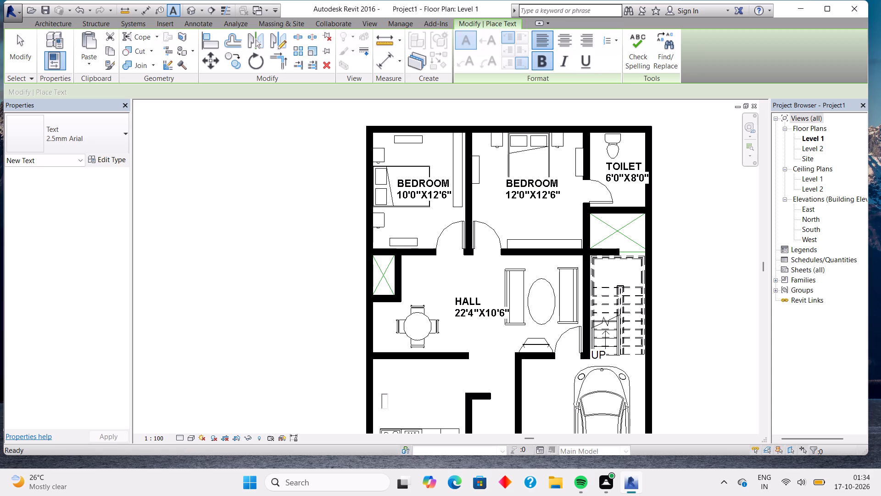
{"action": "type", "text": "KITCHEN"}
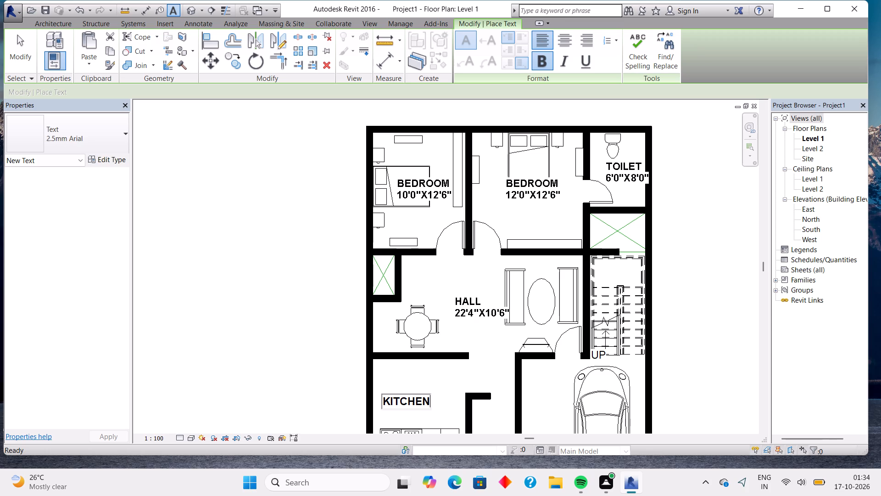
Add a second line with the room size 10'0"X10'0" beneath KITCHEN in the same text note.
{"action": "key", "text": "Return"}
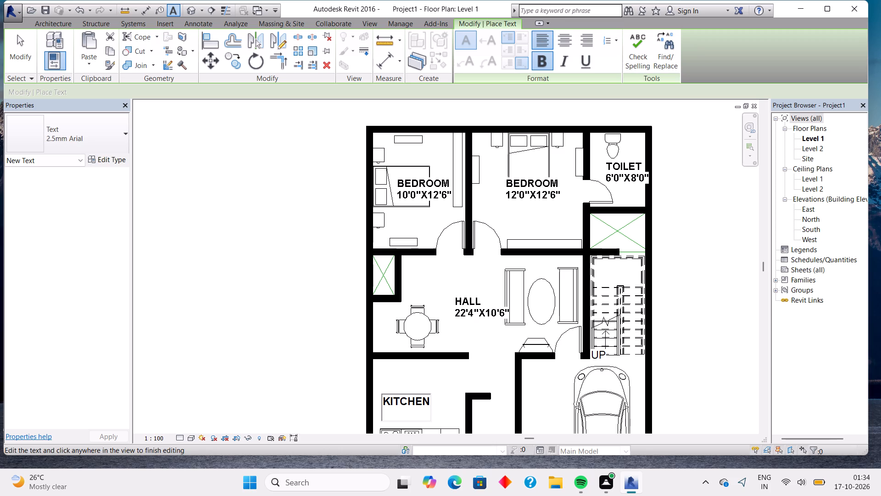
{"action": "type", "text": "10"}
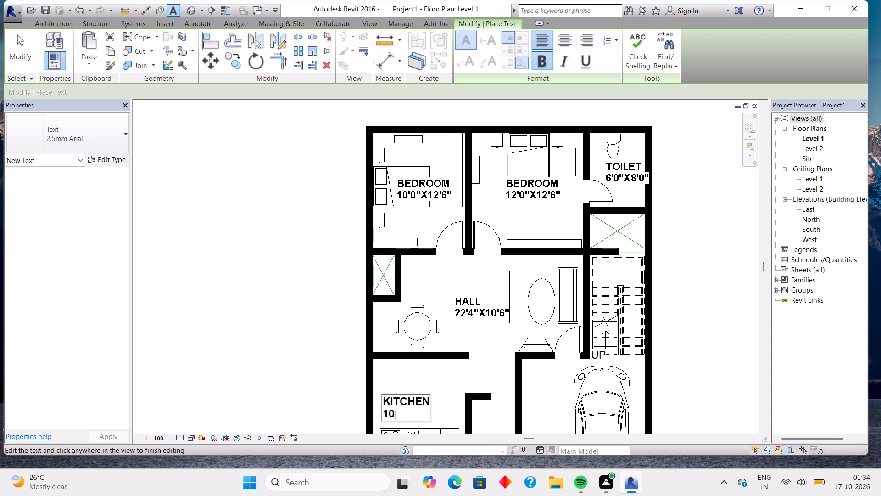
{"action": "type", "text": "'0"}
{"action": "key", "text": "shift+colon"}
{"action": "key", "text": "BackSpace"}
{"action": "key", "text": "shift+quotedbl"}
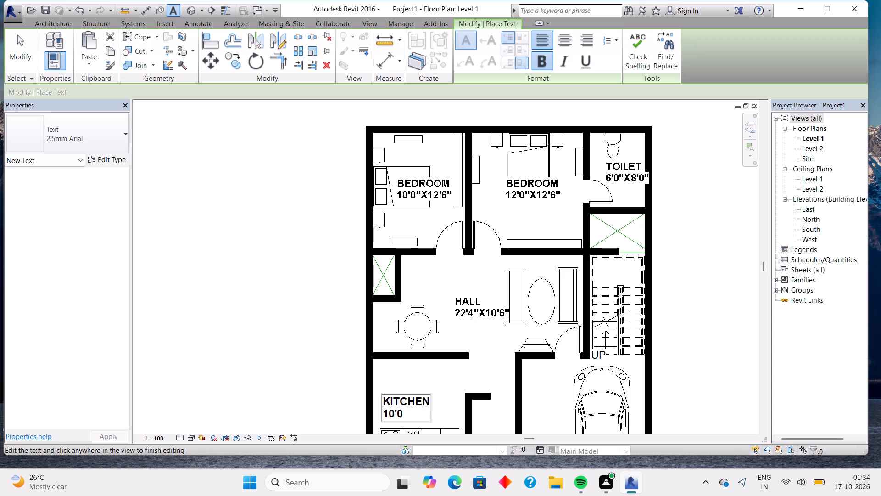
{"action": "key", "text": "x"}
{"action": "type", "text": "10"}
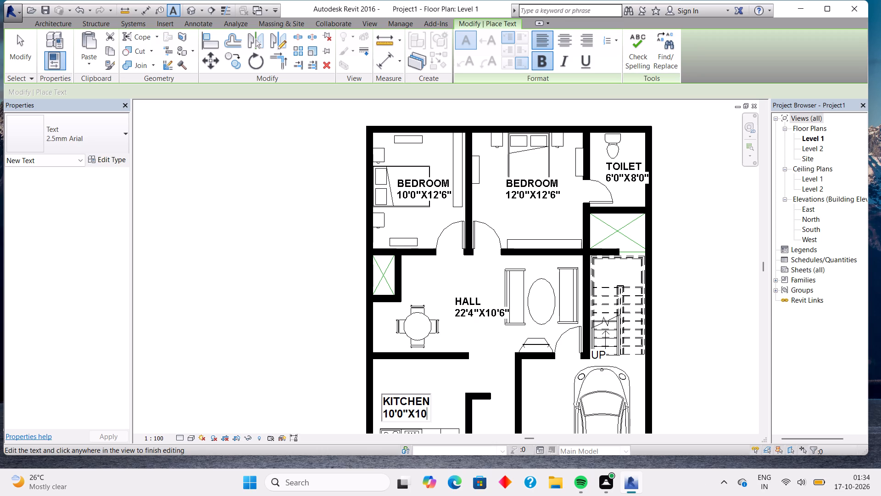
{"action": "key", "text": "apostrophe"}
{"action": "key", "text": "0"}
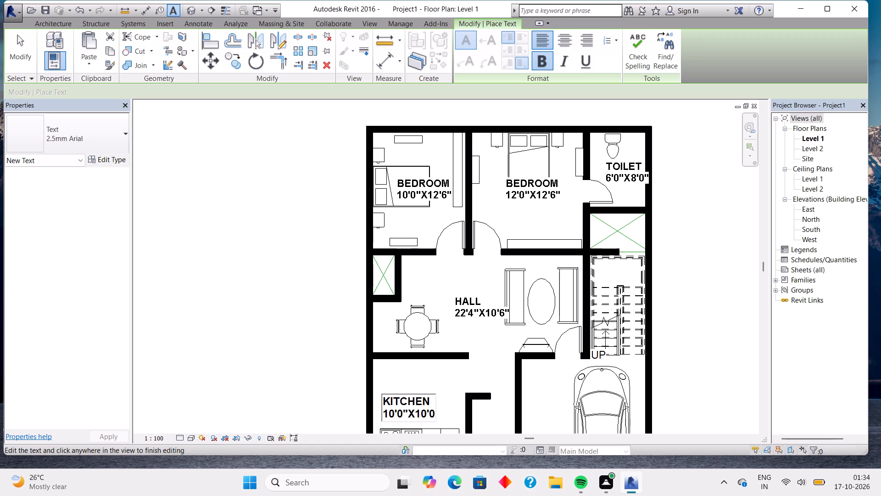
{"action": "key", "text": "shift+quotedbl"}
Place a bold text note reading POOJA inside the small room between the kitchen and the car parking area.
{"action": "middle_click_drag", "start_coordinate": [535, 409], "coordinate": [504, 221]}
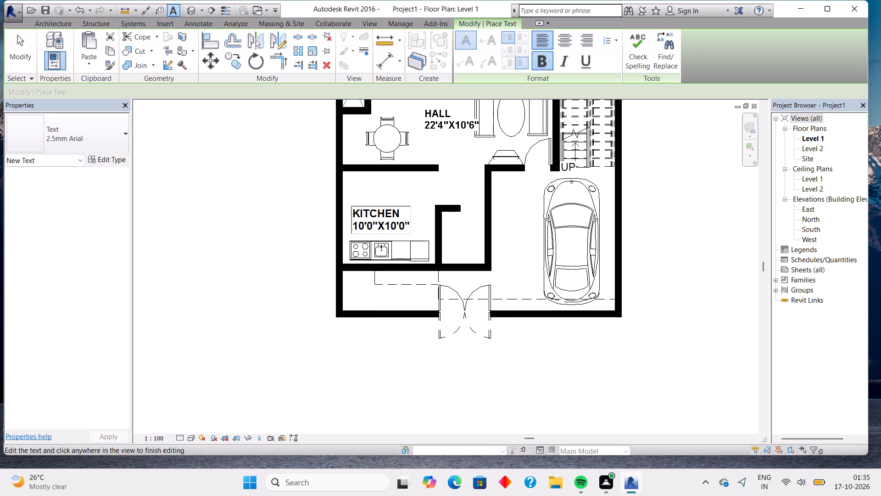
{"action": "double_click", "coordinate": [447, 223]}
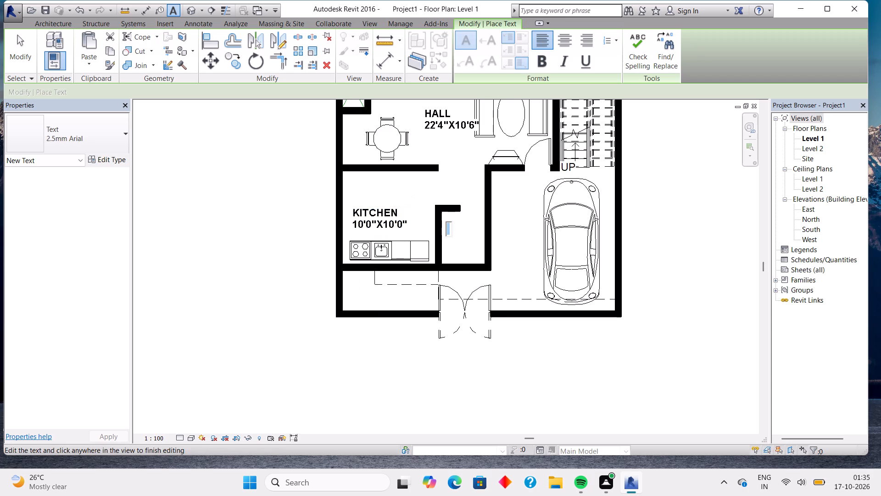
{"action": "type", "text": "POOJA"}
{"action": "key", "text": "BackSpace"}
{"action": "key", "text": "BackSpace"}
{"action": "key", "text": "BackSpace"}
{"action": "key", "text": "BackSpace"}
{"action": "key", "text": "BackSpace"}
{"action": "left_click", "coordinate": [538, 69]}
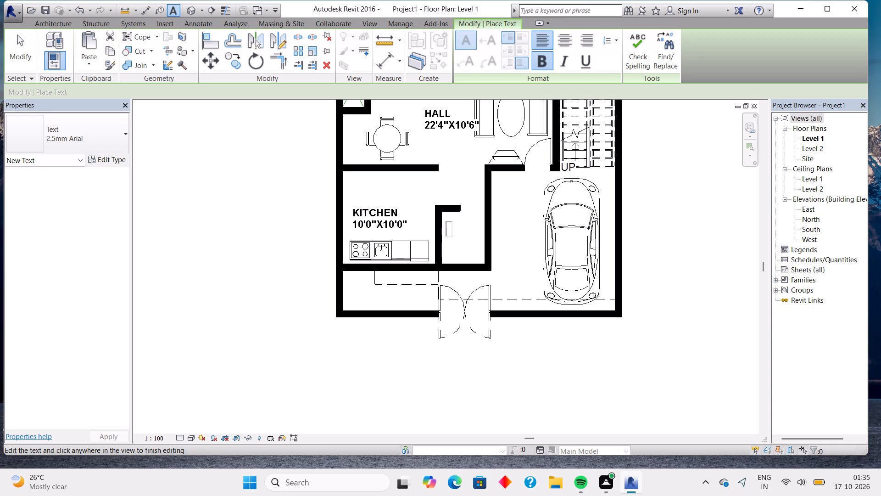
{"action": "type", "text": "POOJA"}
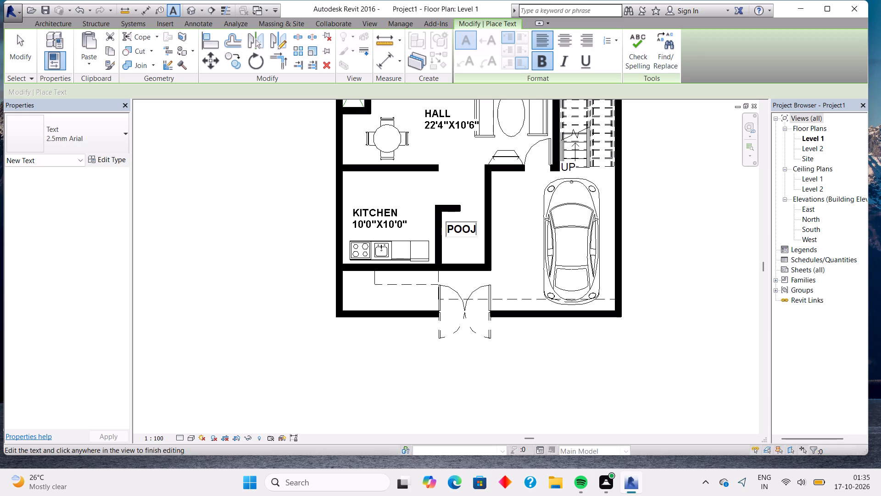
Add a second line with the room size 4'8"X5'8" beneath POOJA in the same text note.
{"action": "key", "text": "Return"}
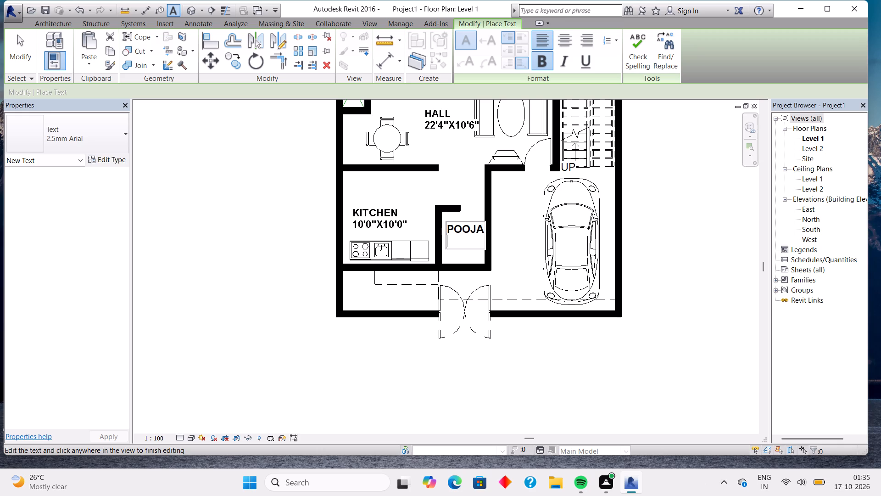
{"action": "type", "text": "4'8"}
{"action": "key", "text": "shift+quotedbl"}
{"action": "key", "text": "x"}
{"action": "key", "text": "5"}
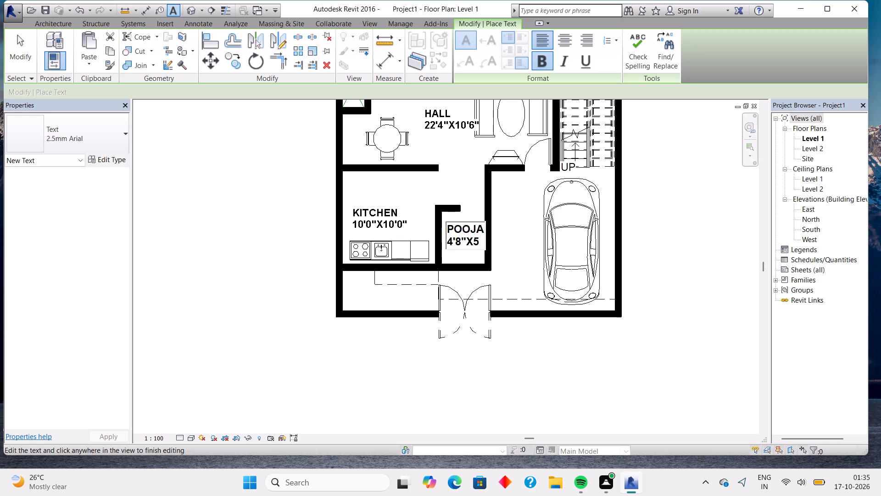
{"action": "key", "text": "apostrophe"}
{"action": "key", "text": "8"}
{"action": "key", "text": "shift+quotedbl"}
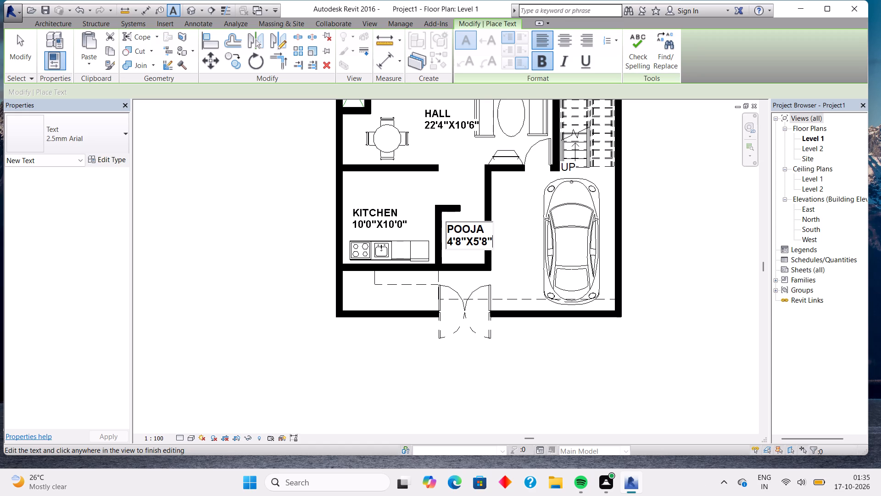
Place a bold text note reading OPEN LAWN in the strip south of the kitchen, near the outer wall.
{"action": "double_click", "coordinate": [362, 297]}
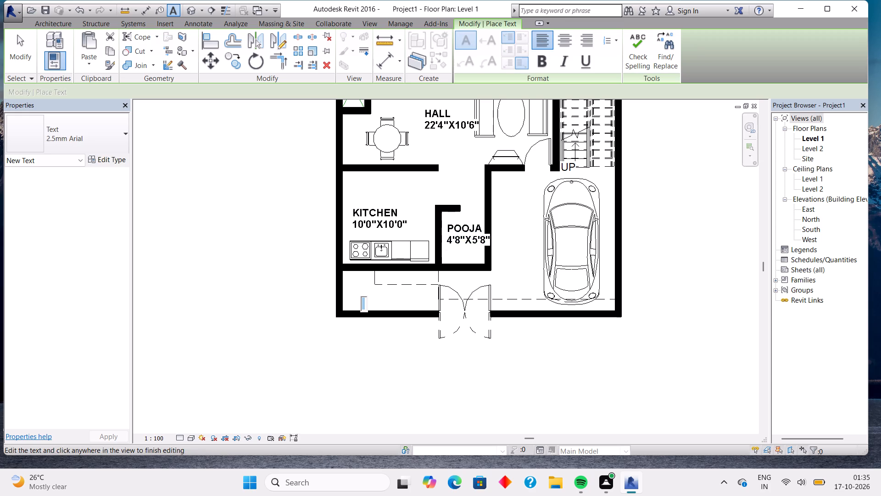
{"action": "left_click", "coordinate": [545, 66]}
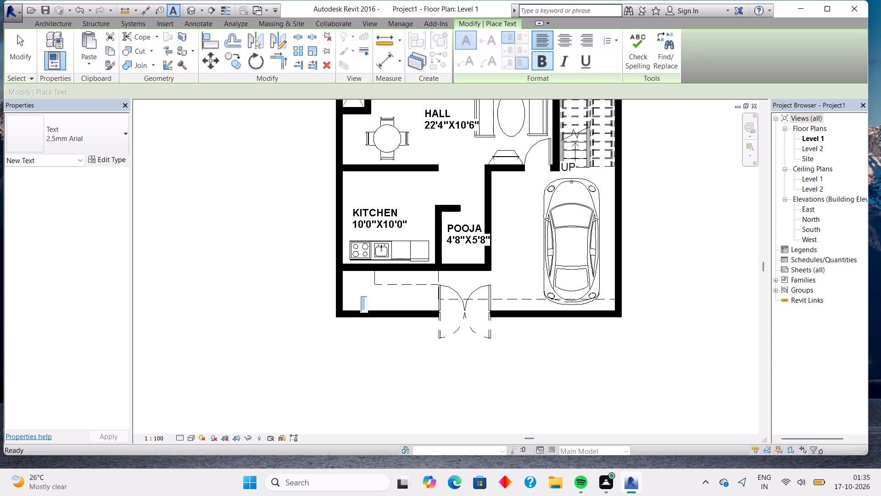
{"action": "type", "text": "OP"}
{"action": "type", "text": "EN"}
{"action": "key", "text": "space"}
{"action": "type", "text": "LAWN"}
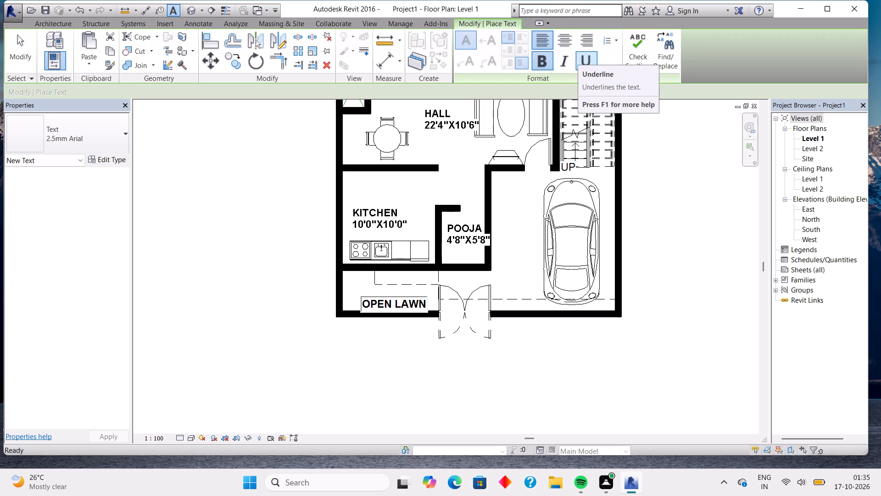
Add a second line beneath OPEN LAWN in the same text note, starting the size with 15'4"X.
{"action": "key", "text": "Return"}
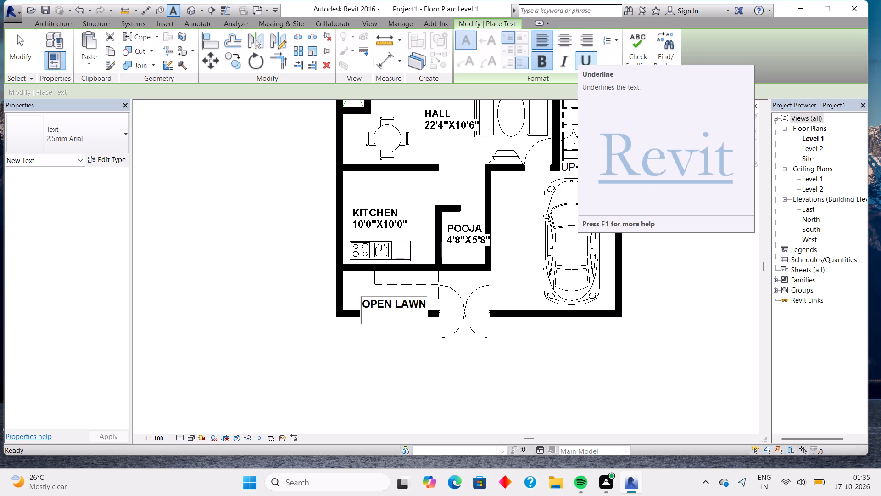
{"action": "type", "text": "15"}
{"action": "key", "text": "semicolon"}
{"action": "key", "text": "BackSpace"}
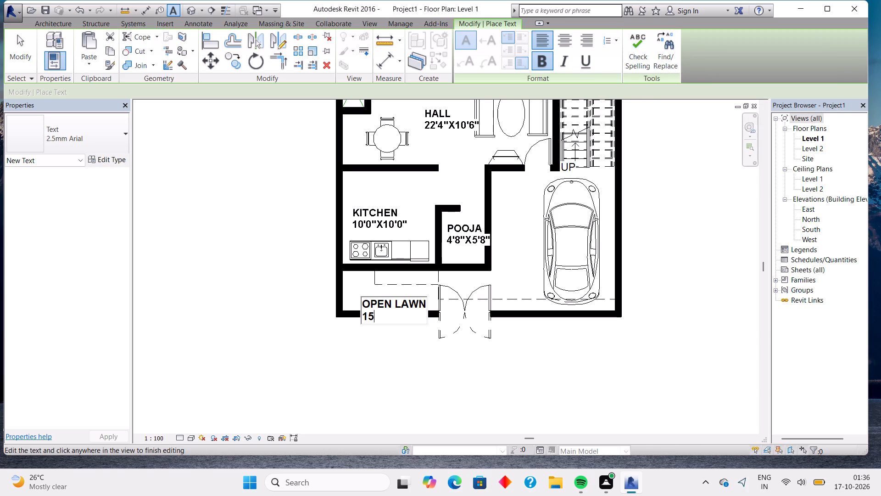
{"action": "key", "text": "apostrophe"}
{"action": "key", "text": "4"}
{"action": "key", "text": "shift+quotedbl"}
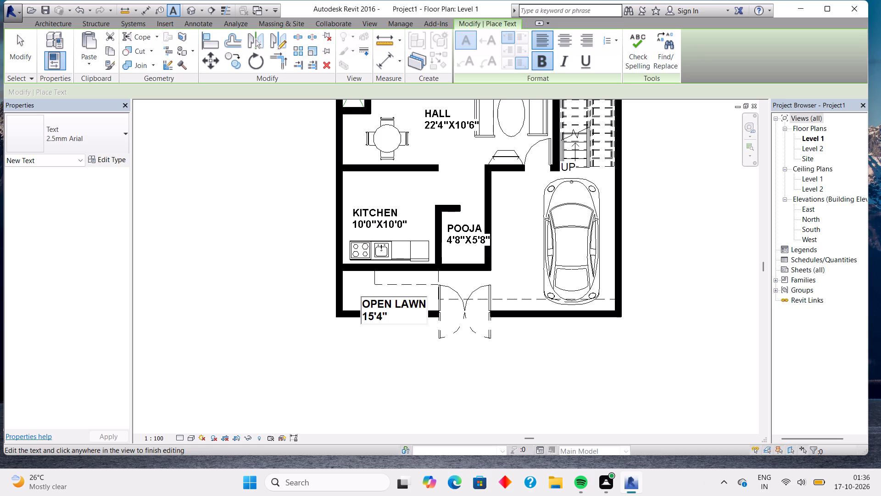
{"action": "key", "text": "x"}
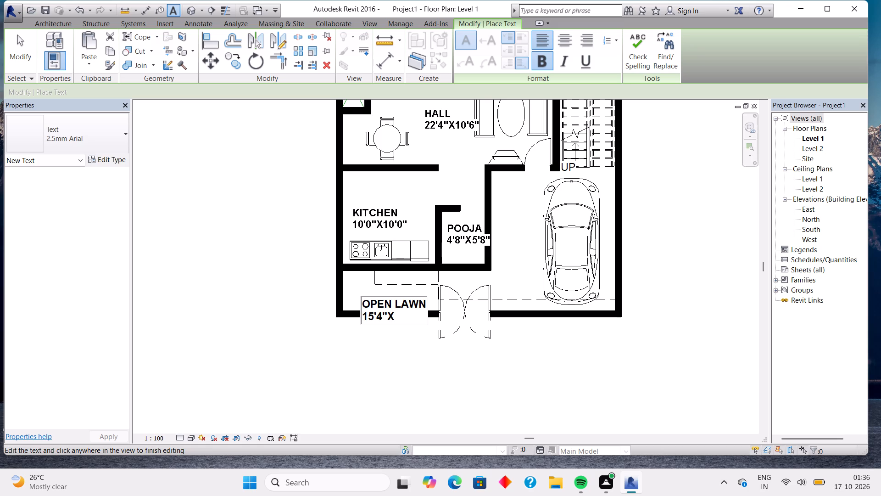
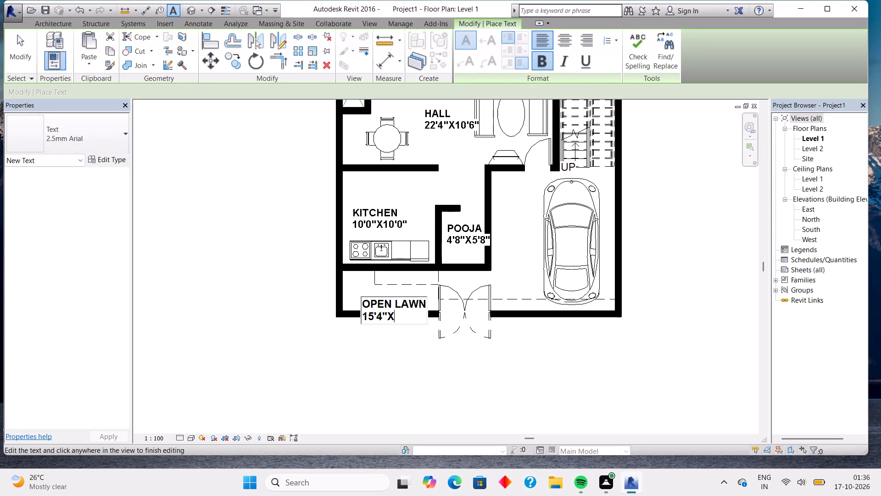
Complete the bold OPEN LAWN label's size line so that it reads 15'4"X5'0".
{"action": "key", "text": "5"}
{"action": "key", "text": "apostrophe"}
{"action": "key", "text": "0"}
{"action": "key", "text": "shift+quotedbl"}
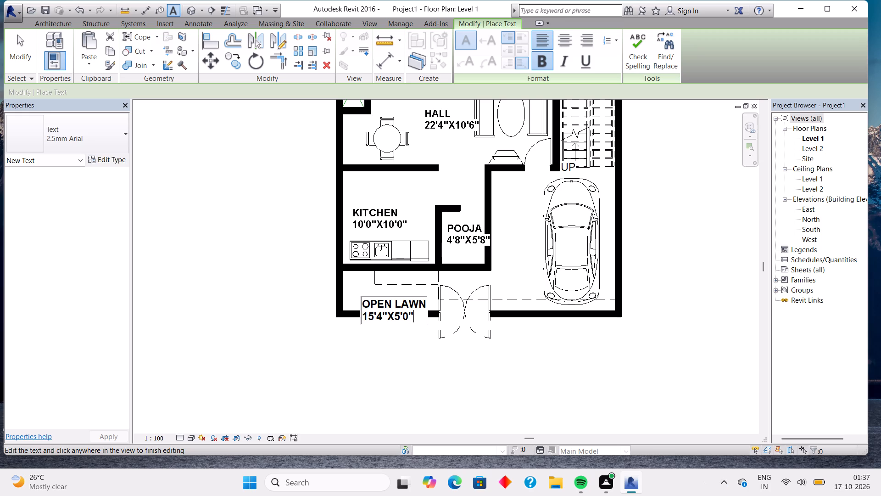
{"action": "left_click", "coordinate": [495, 205]}
Add a bold text note beside the car reading PARKING, with 13'8"X15'8" on the second line.
{"action": "left_click", "coordinate": [495, 205]}
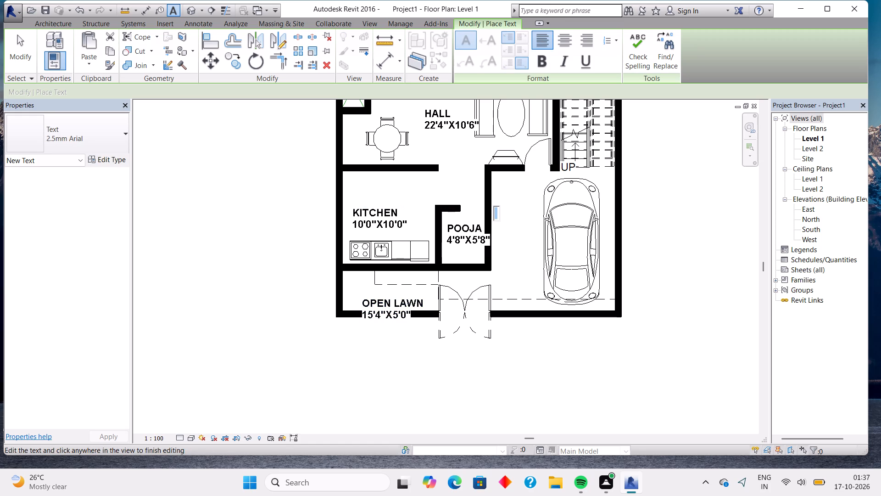
{"action": "left_click", "coordinate": [541, 53]}
{"action": "type", "text": "PARKING"}
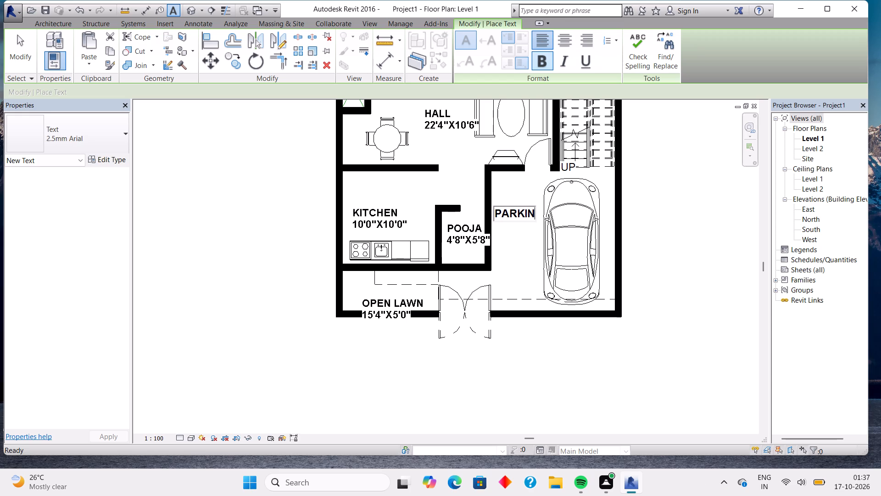
{"action": "key", "text": "Return"}
{"action": "type", "text": "13"}
{"action": "key", "text": "apostrophe"}
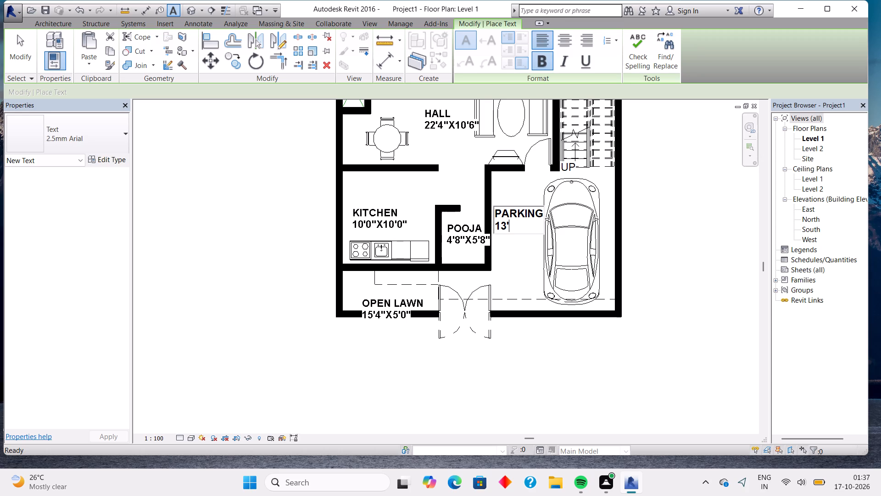
{"action": "key", "text": "8"}
{"action": "key", "text": "apostrophe"}
{"action": "key", "text": "BackSpace"}
{"action": "key", "text": "shift+Return"}
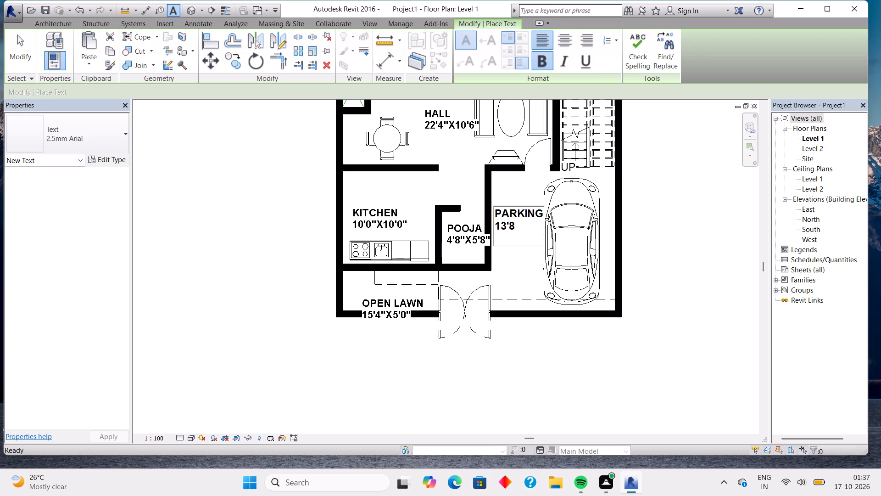
{"action": "key", "text": "BackSpace"}
{"action": "key", "text": "shift+quotedbl"}
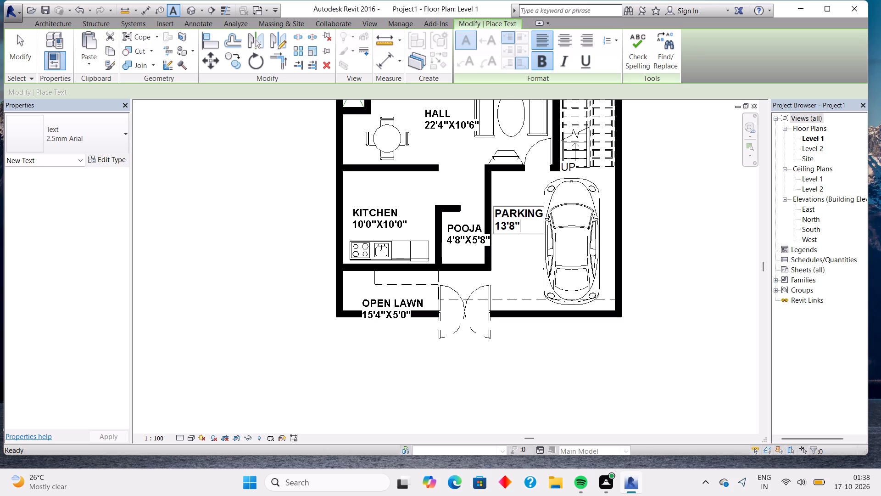
{"action": "key", "text": "x"}
{"action": "type", "text": "15"}
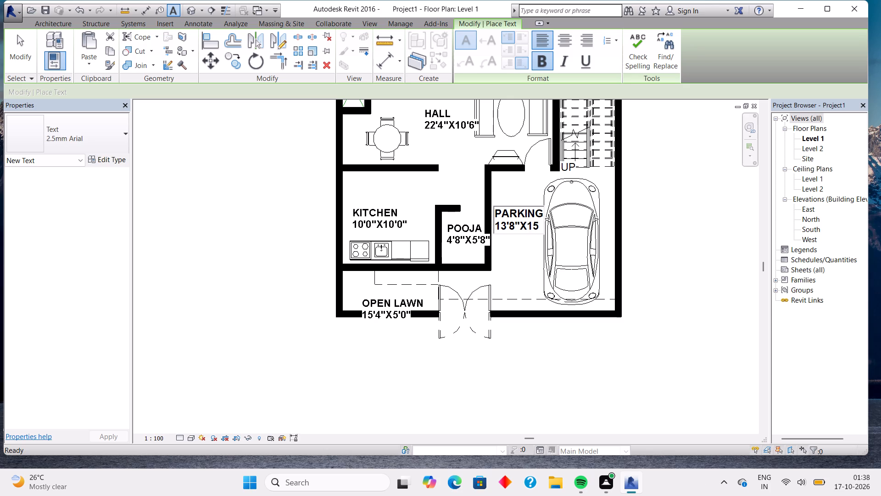
{"action": "key", "text": "apostrophe"}
{"action": "key", "text": "8"}
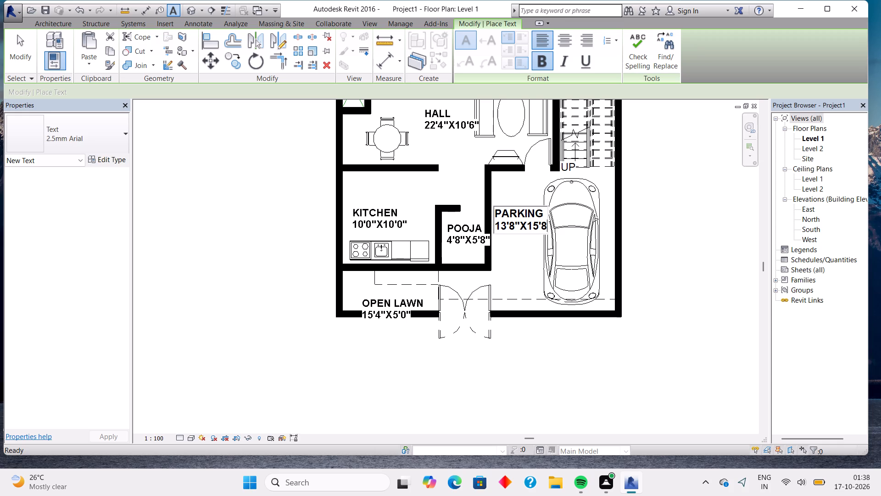
{"action": "key", "text": "shift+quotedbl"}
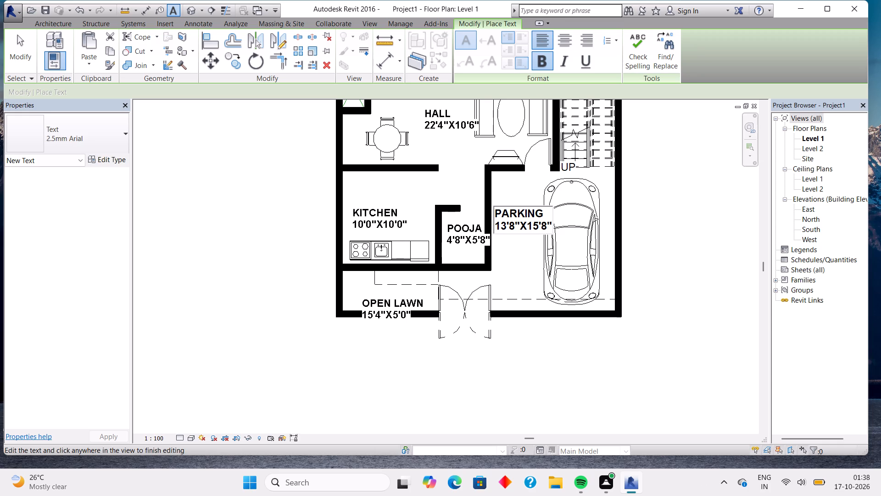
{"action": "left_click", "coordinate": [667, 215]}
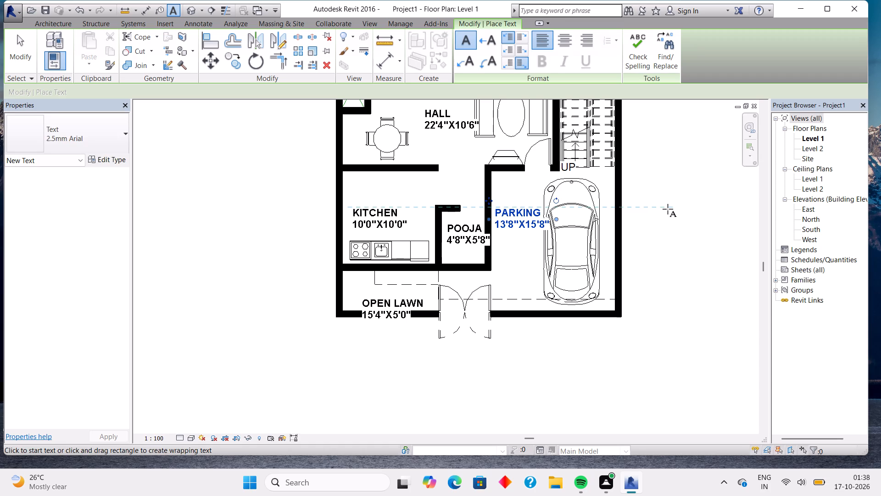
{"action": "left_click", "coordinate": [677, 248]}
{"action": "scroll", "coordinate": [658, 225], "scroll_direction": "down", "scroll_amount": 4}
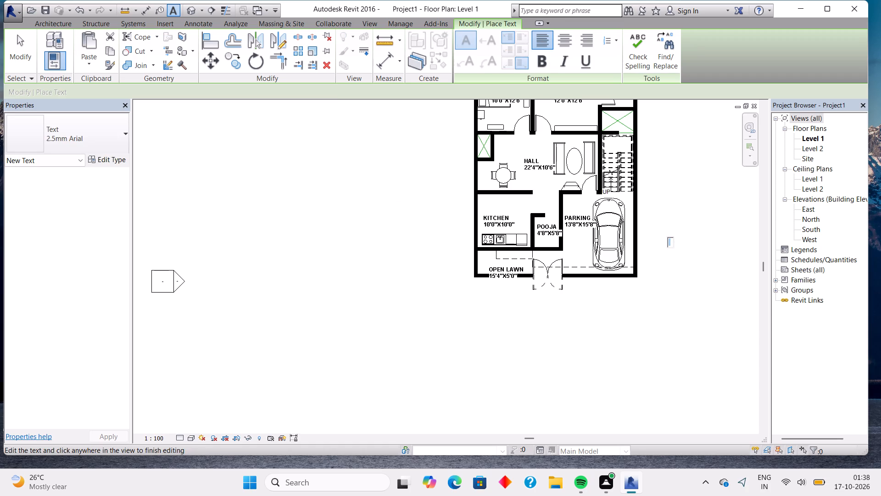
{"action": "key", "text": "Escape"}
{"action": "key", "text": "Escape"}
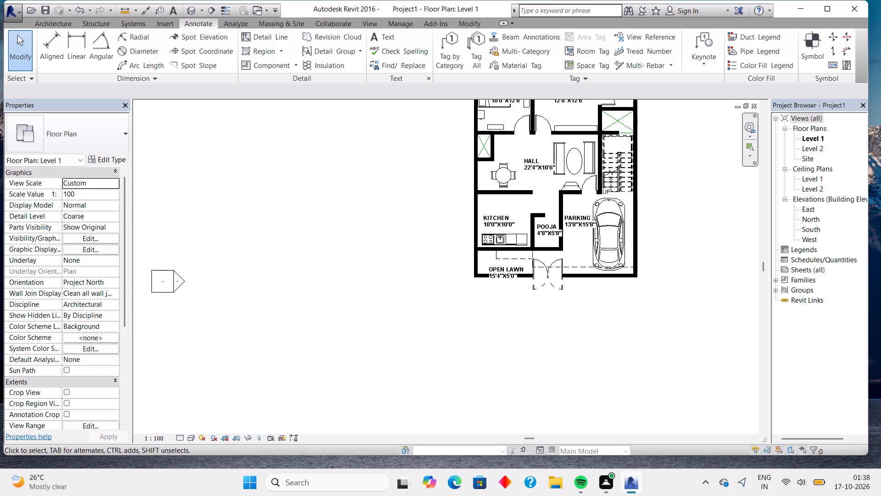
Nudge the BEDROOM 10'0"X12'6" label slightly down, clear of the bed.
{"action": "middle_click_drag", "start_coordinate": [707, 174], "coordinate": [647, 277]}
{"action": "scroll", "coordinate": [647, 277], "scroll_direction": "up", "scroll_amount": 3}
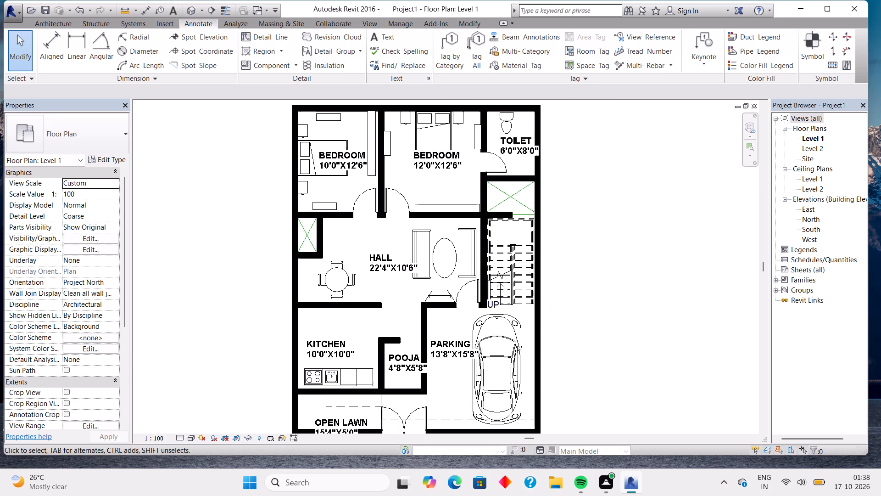
{"action": "scroll", "coordinate": [647, 277], "scroll_direction": "down", "scroll_amount": 1}
{"action": "middle_click_drag", "start_coordinate": [641, 278], "coordinate": [667, 255]}
{"action": "middle_click", "coordinate": [667, 255]}
{"action": "middle_click_drag", "start_coordinate": [666, 234], "coordinate": [664, 240]}
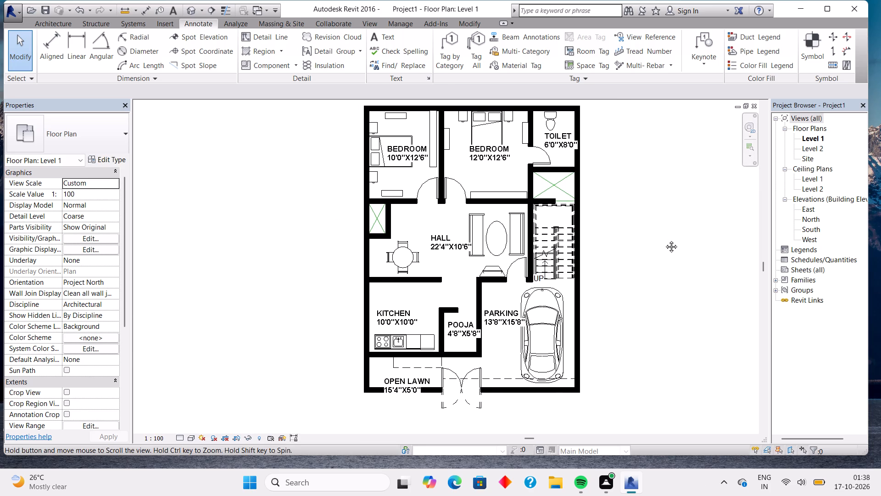
{"action": "middle_click_drag", "start_coordinate": [664, 240], "coordinate": [664, 241]}
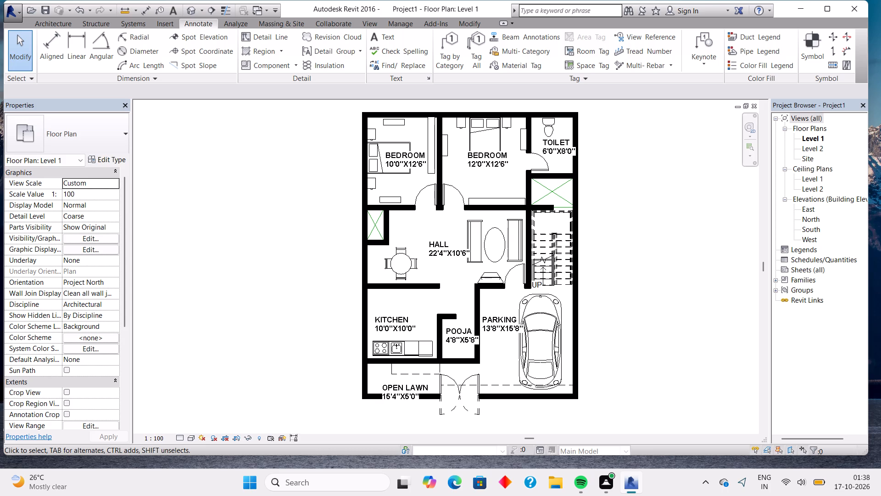
{"action": "left_click", "coordinate": [407, 167]}
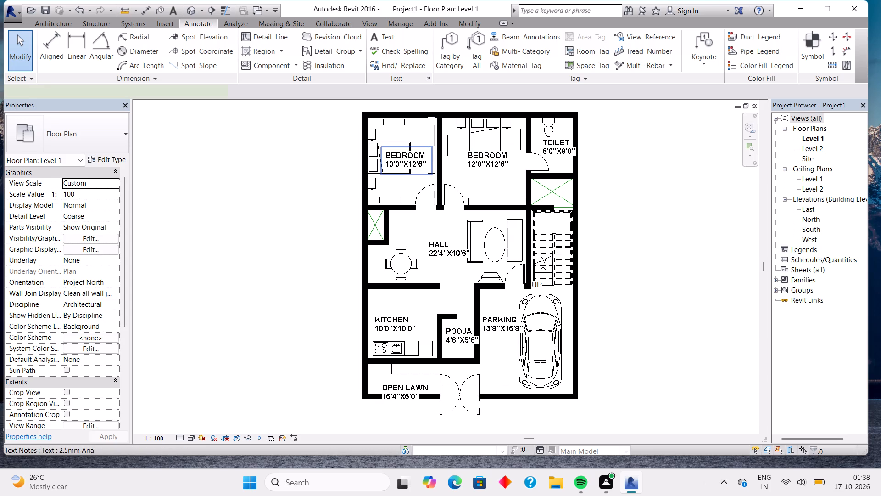
{"action": "key", "text": "Down"}
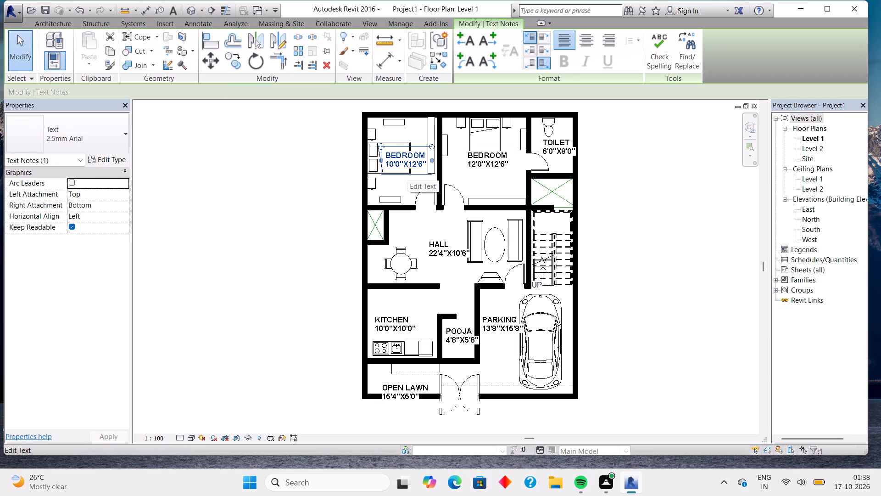
{"action": "key", "text": "Left"}
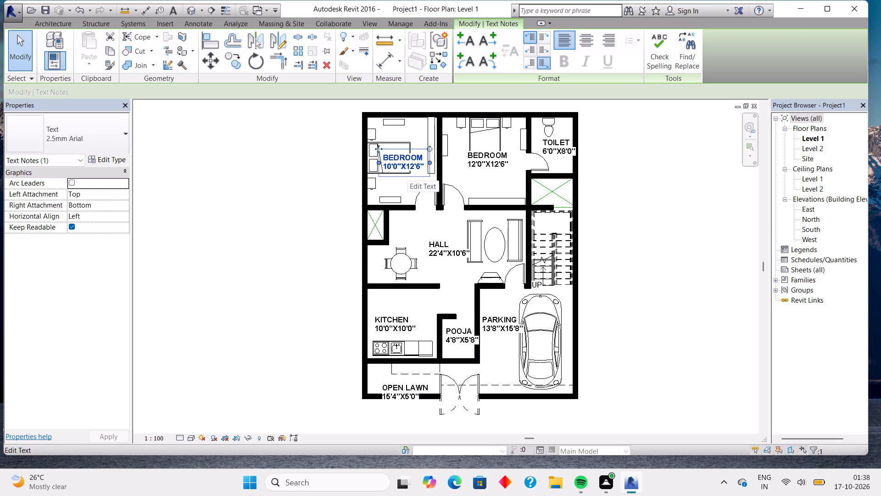
{"action": "key", "text": "Right"}
{"action": "key", "text": "Down"}
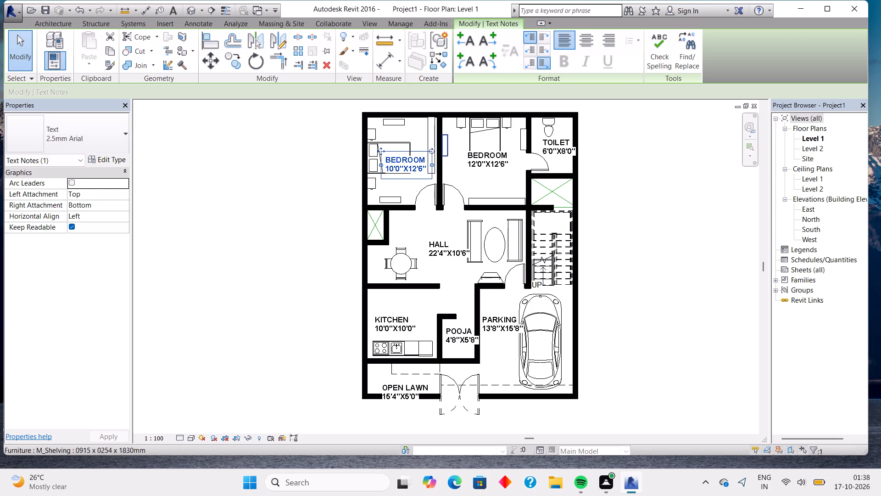
Nudge the BEDROOM 12'0"X12'6" label slightly down, level with the other bedroom label.
{"action": "left_click", "coordinate": [477, 166]}
{"action": "key", "text": "Down"}
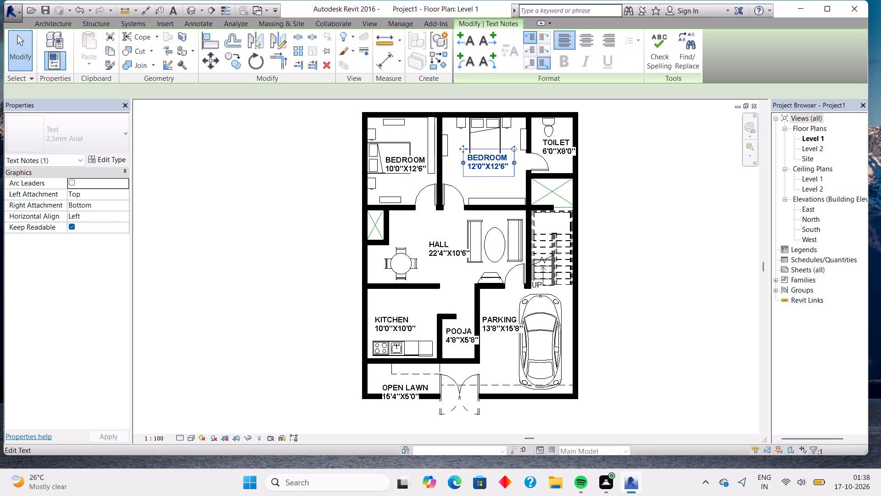
{"action": "key", "text": "Down"}
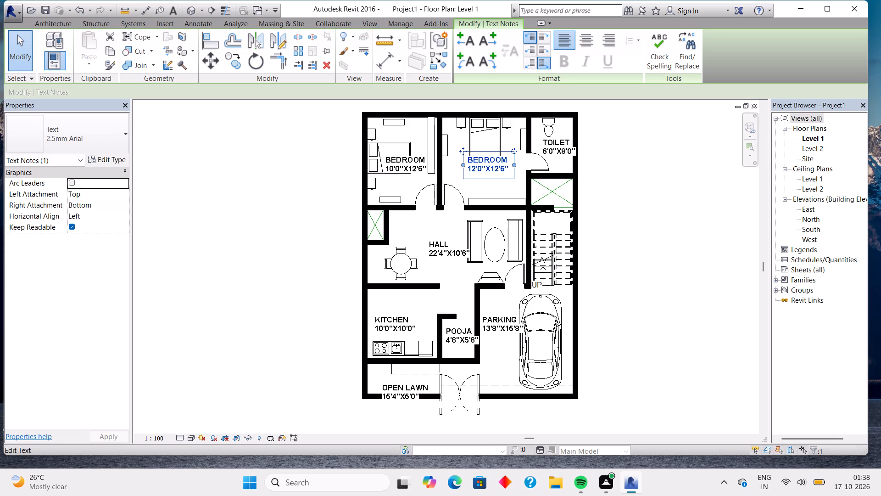
Nudge the TOILET label slightly left and down so it sits between the toilet room's walls.
{"action": "left_click", "coordinate": [541, 145]}
{"action": "key", "text": "Left"}
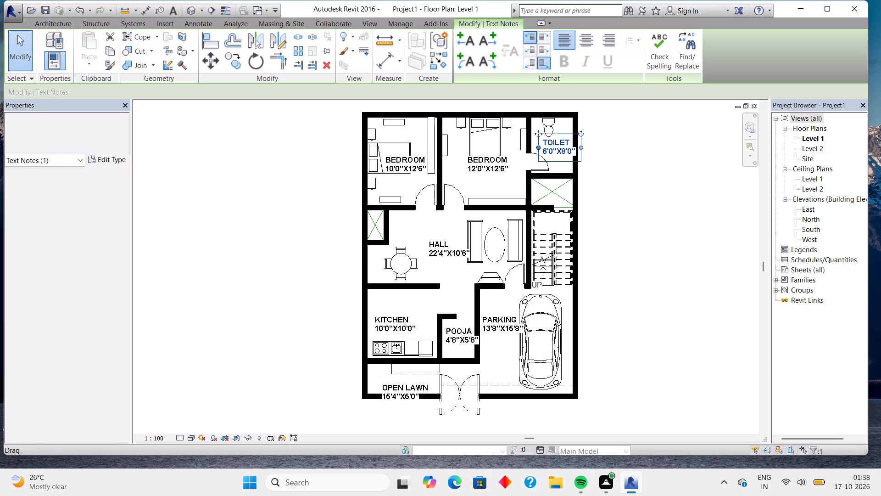
{"action": "key", "text": "Left"}
{"action": "key", "text": "Down"}
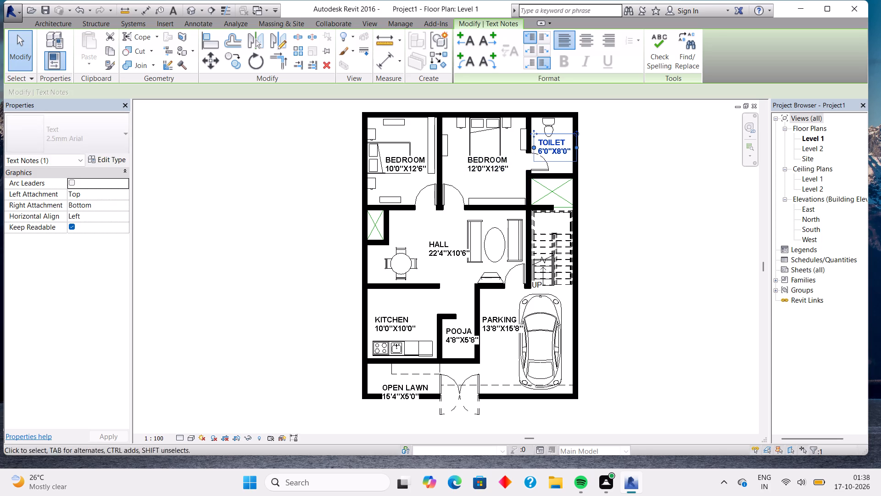
{"action": "key", "text": "Down"}
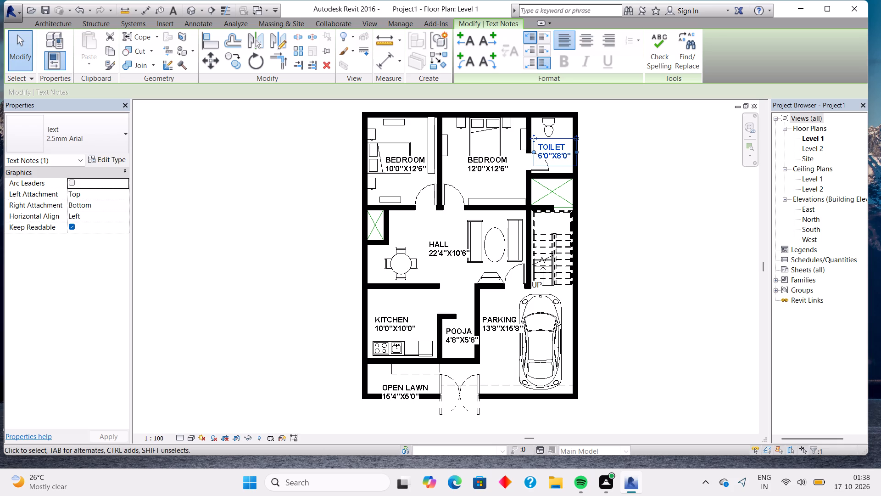
Nudge the HALL label left, clear of the sofa, and slightly up above the dining table.
{"action": "left_click", "coordinate": [427, 250]}
{"action": "key", "text": "Left"}
{"action": "key", "text": "Left"}
{"action": "key", "text": "Left"}
{"action": "key", "text": "Left"}
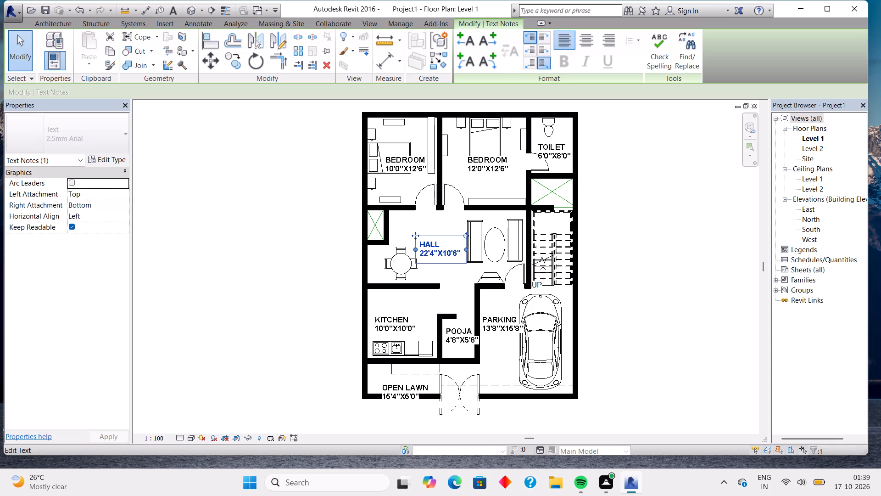
{"action": "key", "text": "Up"}
{"action": "key", "text": "Up"}
{"action": "key", "text": "Right"}
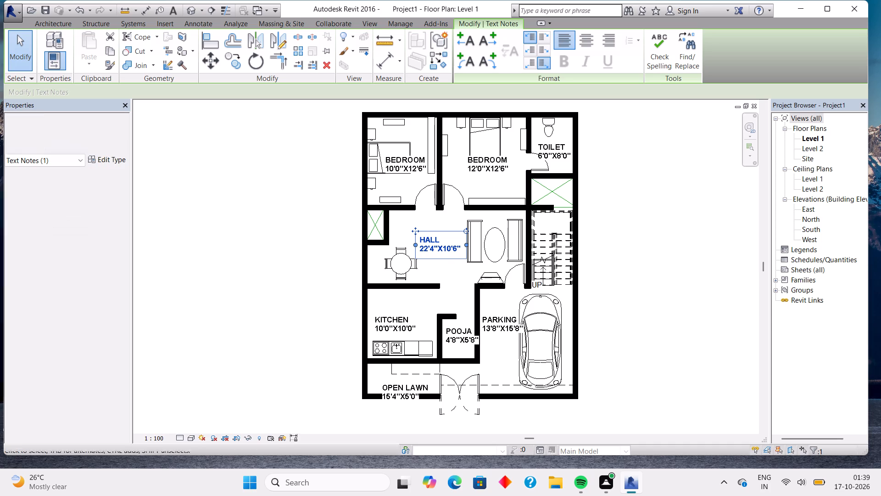
Nudge the HALL label slightly right and up, between the dining table and the sofa.
{"action": "key", "text": "Right"}
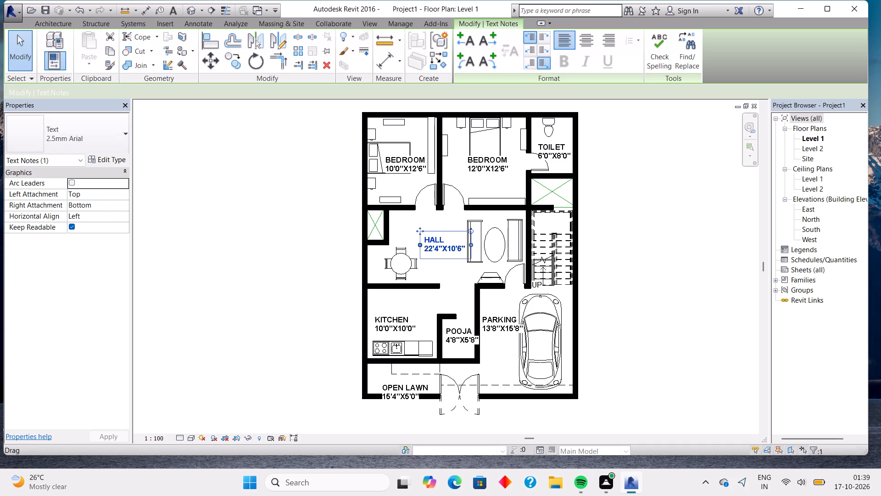
{"action": "key", "text": "Up"}
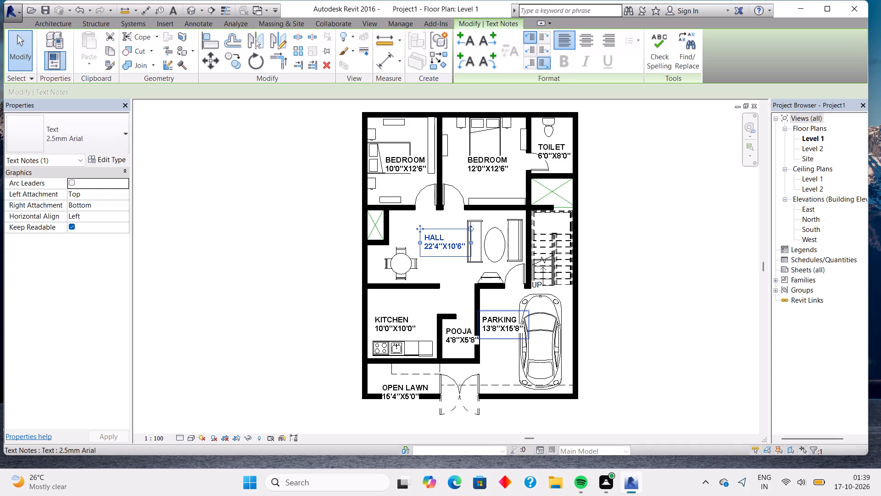
Nudge the POOJA label slightly left so it sits between the pooja room's walls.
{"action": "left_click", "coordinate": [452, 333]}
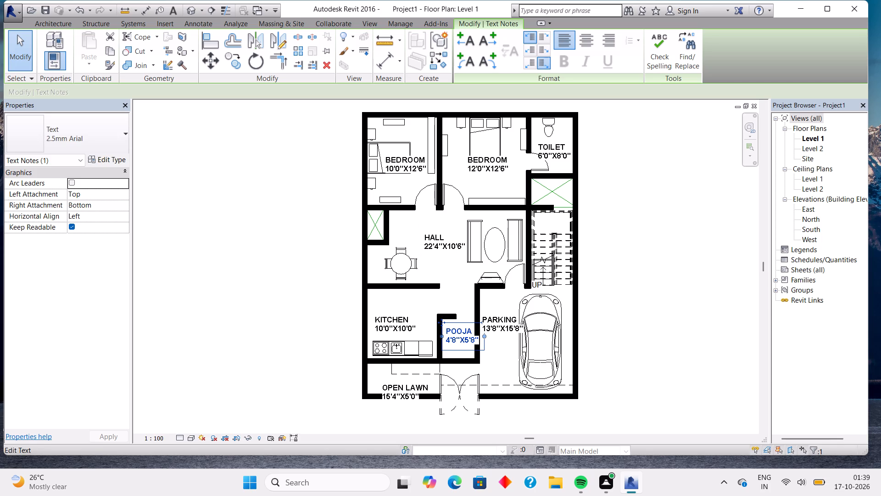
{"action": "key", "text": "Left"}
{"action": "key", "text": "Left"}
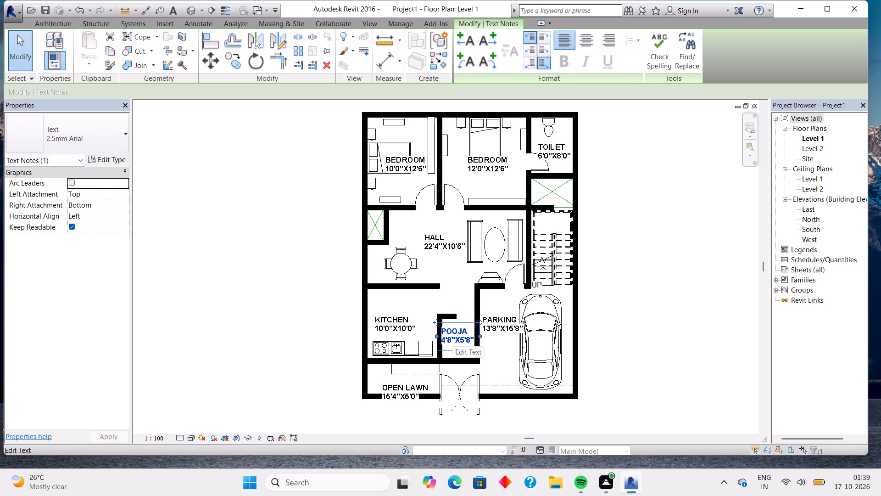
{"action": "key", "text": "Right"}
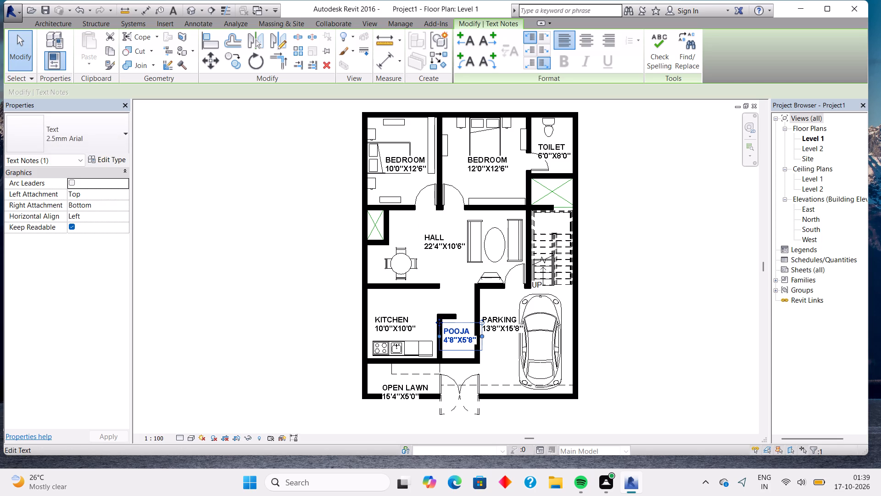
Nudge the PARKING label slightly left, away from the car.
{"action": "left_click", "coordinate": [505, 321]}
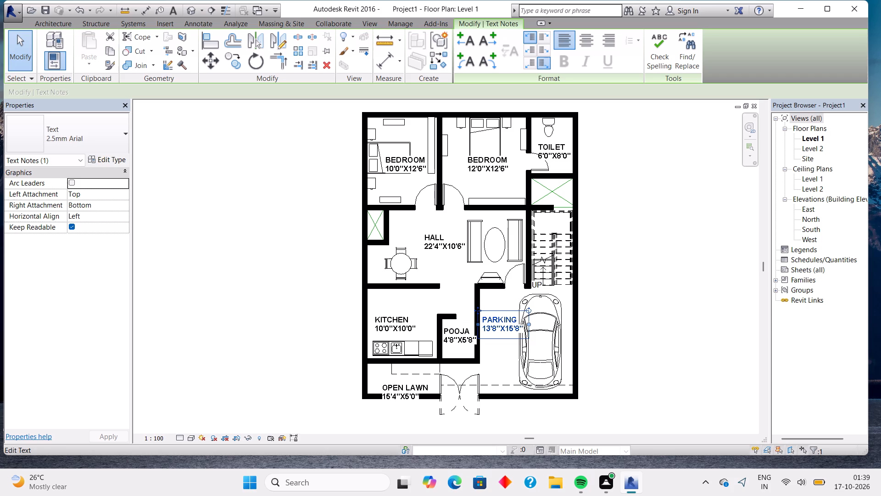
{"action": "key", "text": "Left"}
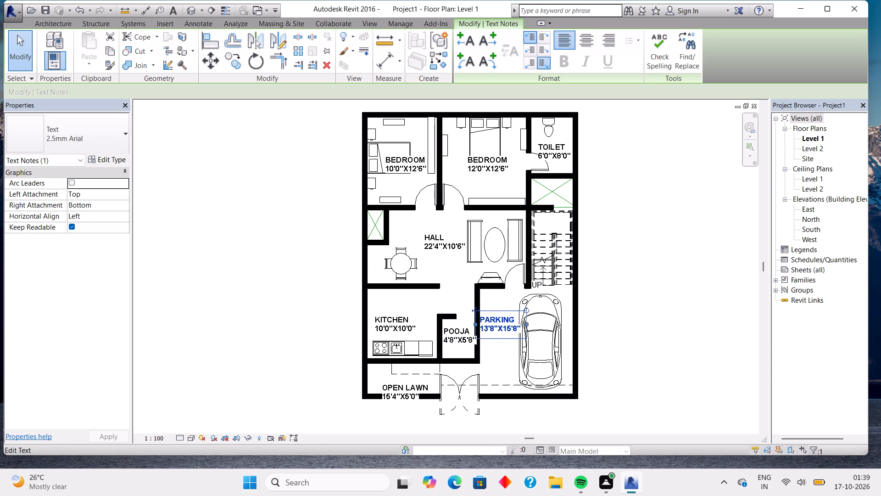
Nudge the KITCHEN label right and slightly up, centring it above the kitchen counter.
{"action": "left_click", "coordinate": [397, 319]}
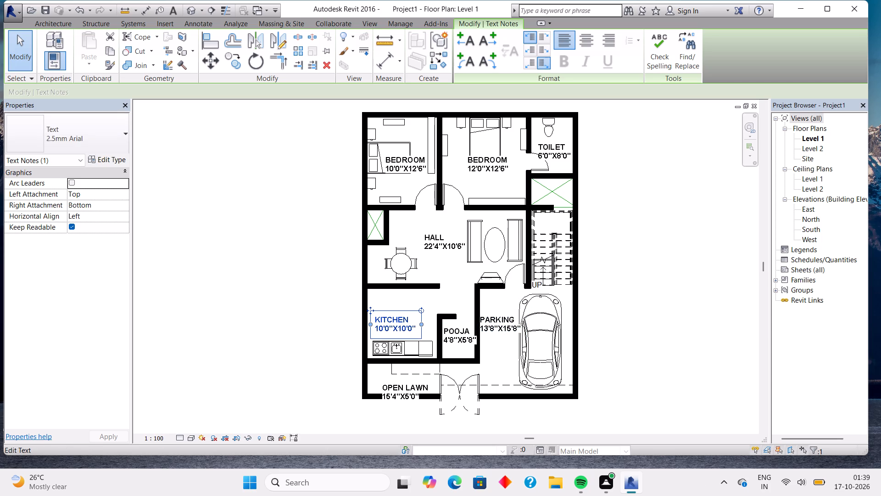
{"action": "key", "text": "Right"}
{"action": "key", "text": "Right"}
{"action": "key", "text": "Right"}
{"action": "key", "text": "Right"}
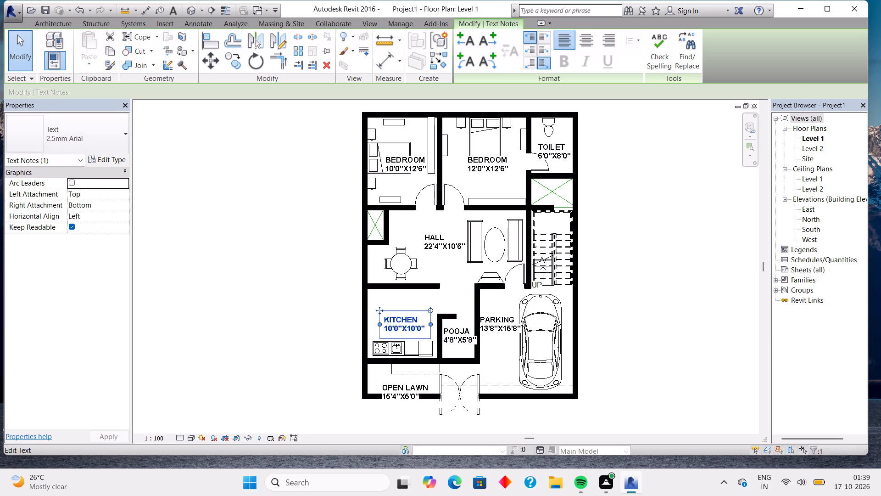
{"action": "key", "text": "Up"}
{"action": "key", "text": "Up"}
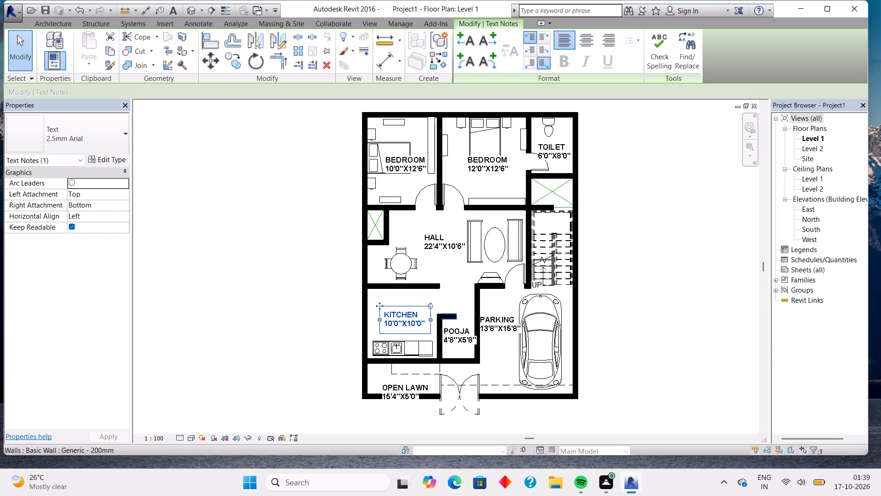
Shorten the short horizontal wall stub above the POOJA label to 2'-0" by moving its free end.
{"action": "scroll", "coordinate": [441, 305], "scroll_direction": "up", "scroll_amount": 7}
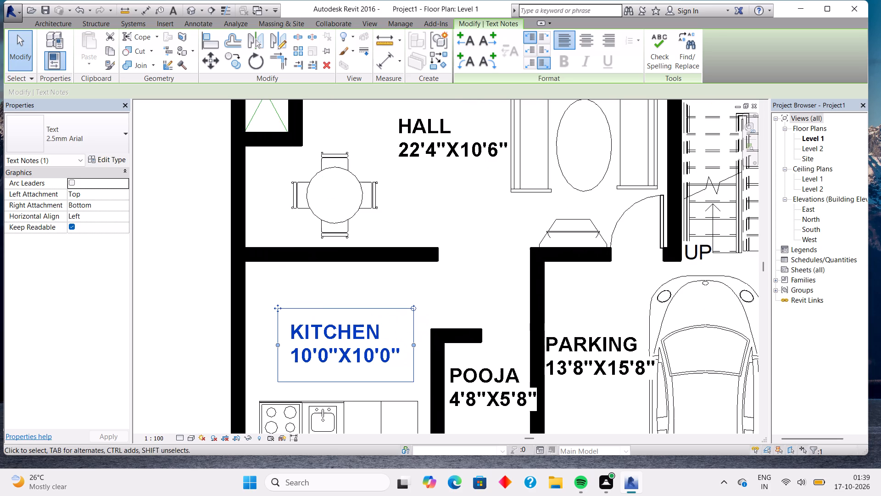
{"action": "left_click_drag", "start_coordinate": [480, 336], "coordinate": [468, 338]}
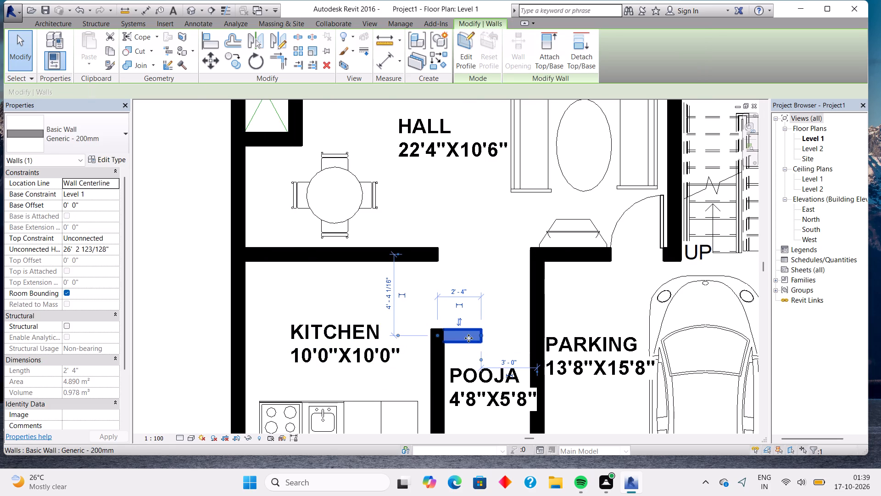
{"action": "left_click_drag", "start_coordinate": [468, 338], "coordinate": [469, 338]}
{"action": "left_click", "coordinate": [480, 335]}
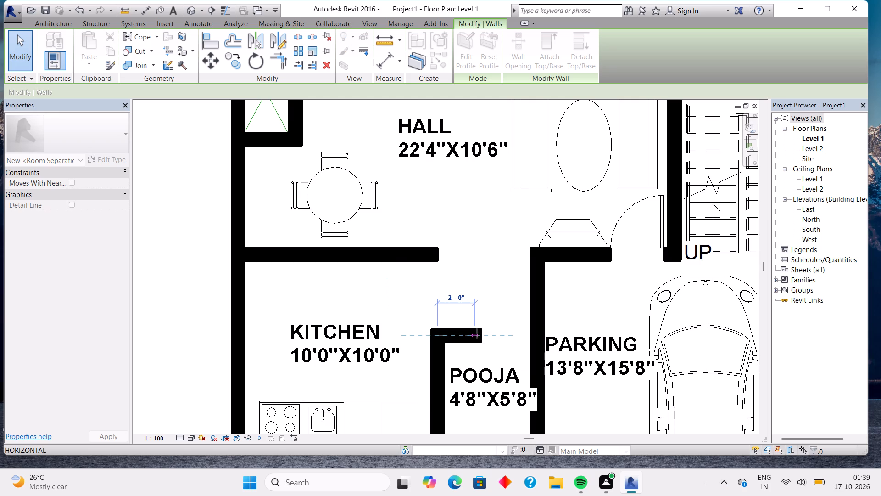
{"action": "left_click", "coordinate": [483, 276]}
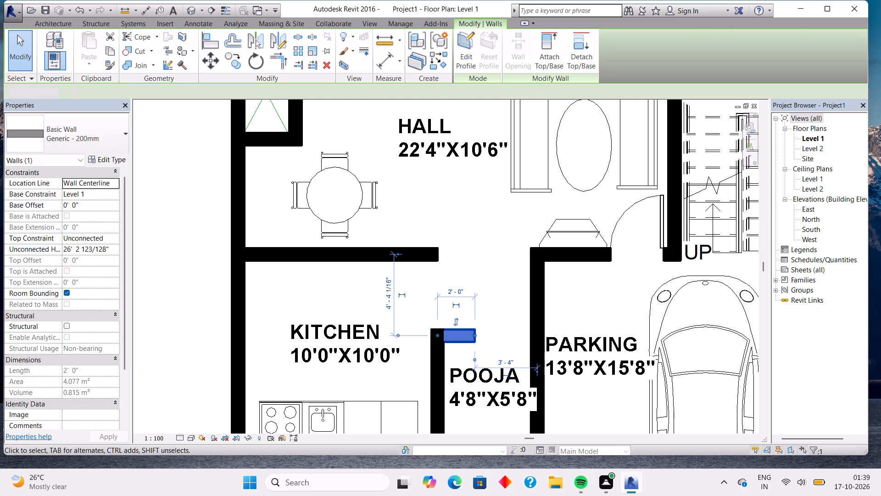
Nudge the OPEN LAWN label up, clear of the plan's bottom outer wall.
{"action": "scroll", "coordinate": [476, 292], "scroll_direction": "down", "scroll_amount": 4}
{"action": "scroll", "coordinate": [470, 343], "scroll_direction": "down", "scroll_amount": 1}
{"action": "middle_click_drag", "start_coordinate": [472, 339], "coordinate": [473, 330]}
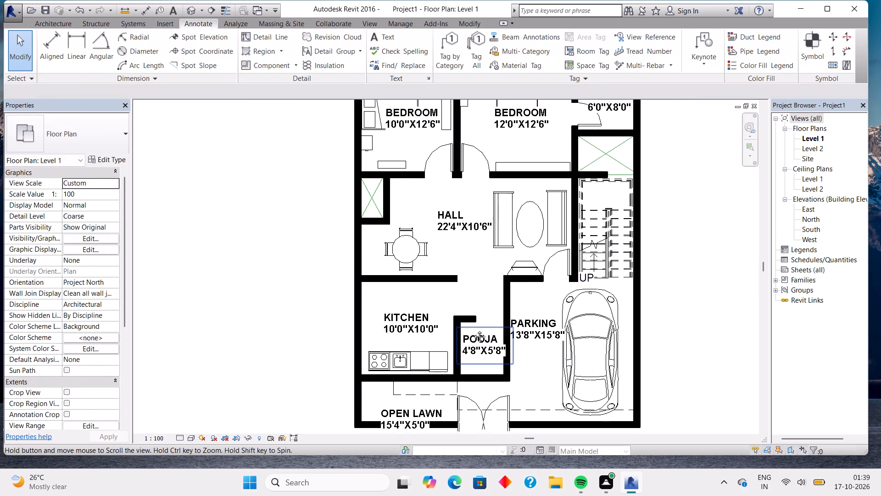
{"action": "middle_click_drag", "start_coordinate": [473, 330], "coordinate": [474, 254]}
{"action": "left_click", "coordinate": [409, 321]}
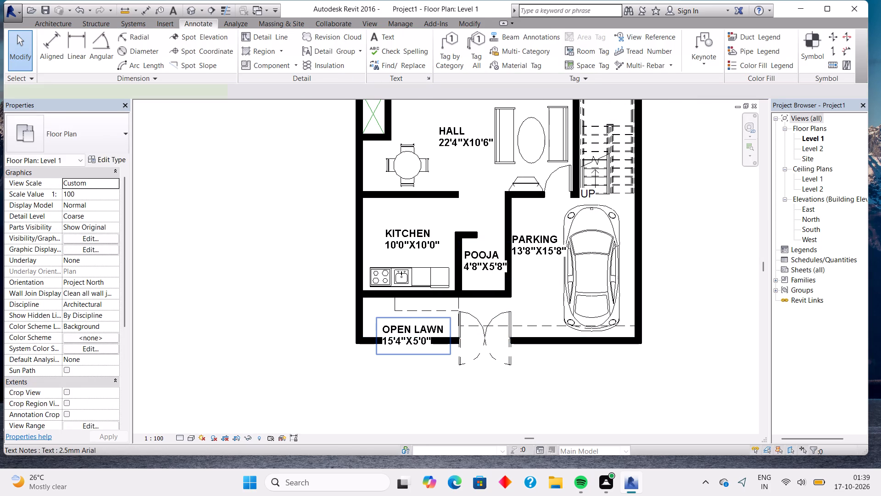
{"action": "key", "text": "Up"}
{"action": "key", "text": "Up"}
{"action": "key", "text": "Up"}
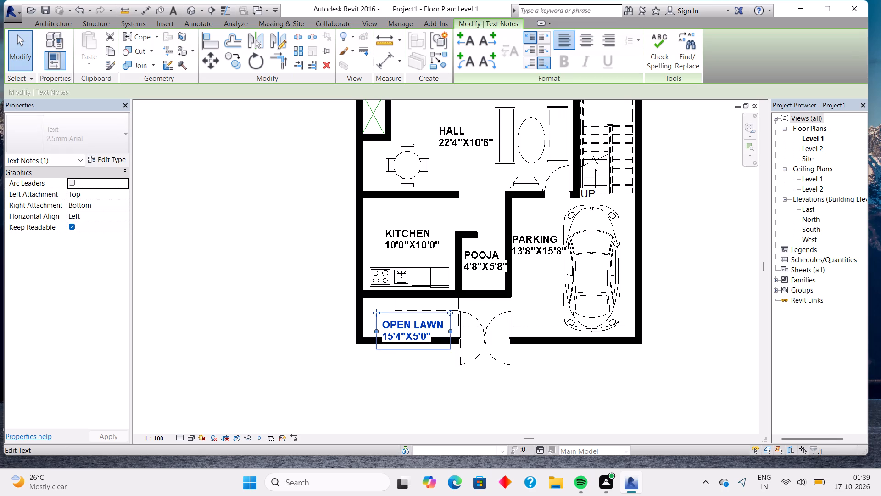
{"action": "key", "text": "Up"}
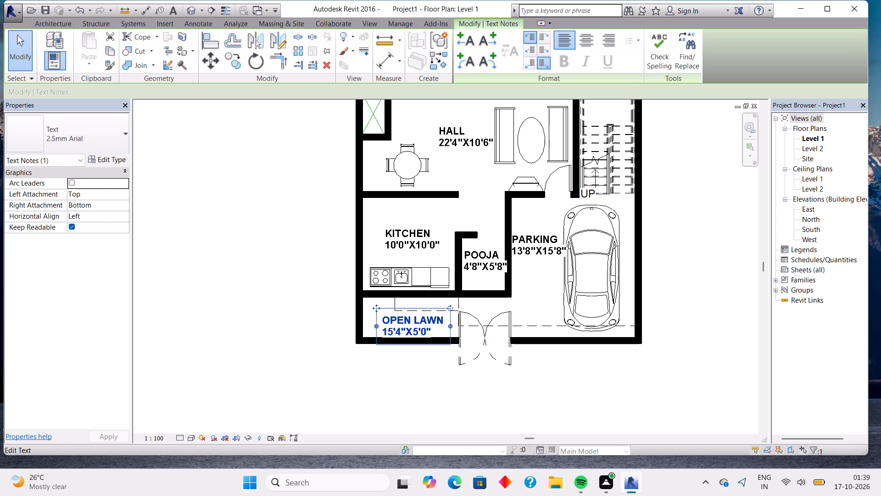
{"action": "key", "text": "Escape"}
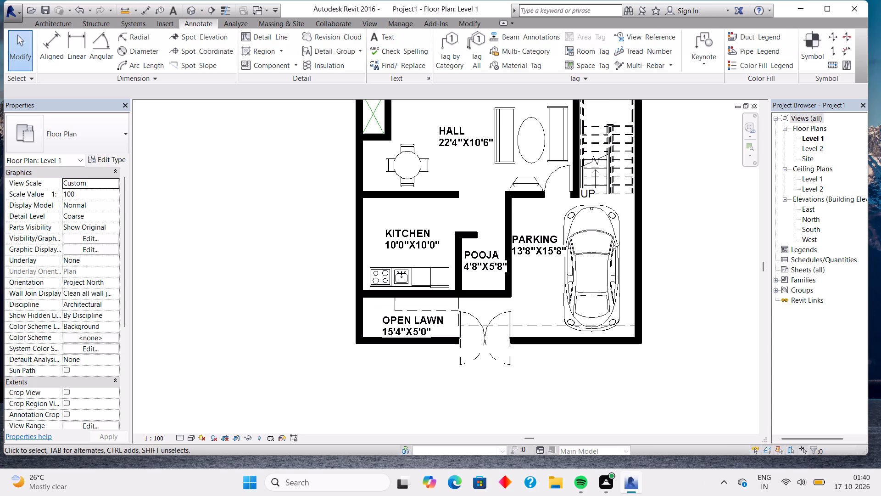
Start a bold text label reading OPEN WASH / AREA on two lines in the crossed open space below the toilet.
{"action": "middle_click_drag", "start_coordinate": [680, 216], "coordinate": [648, 367]}
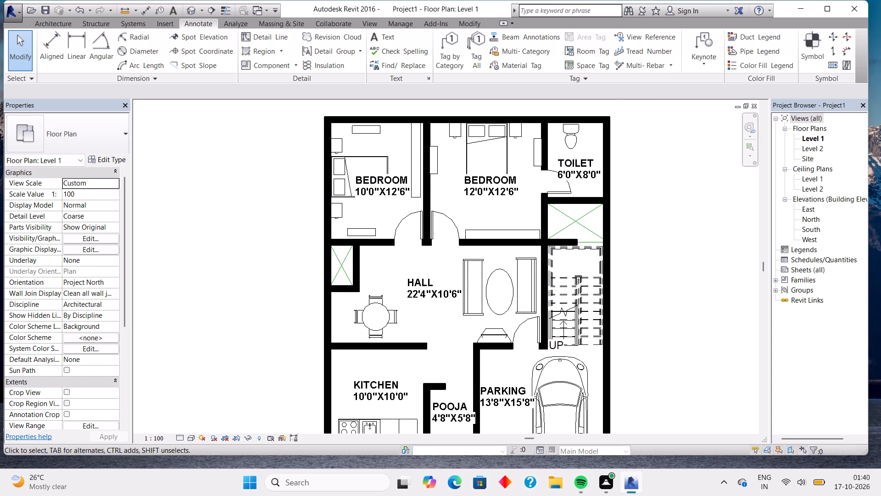
{"action": "left_click", "coordinate": [394, 35]}
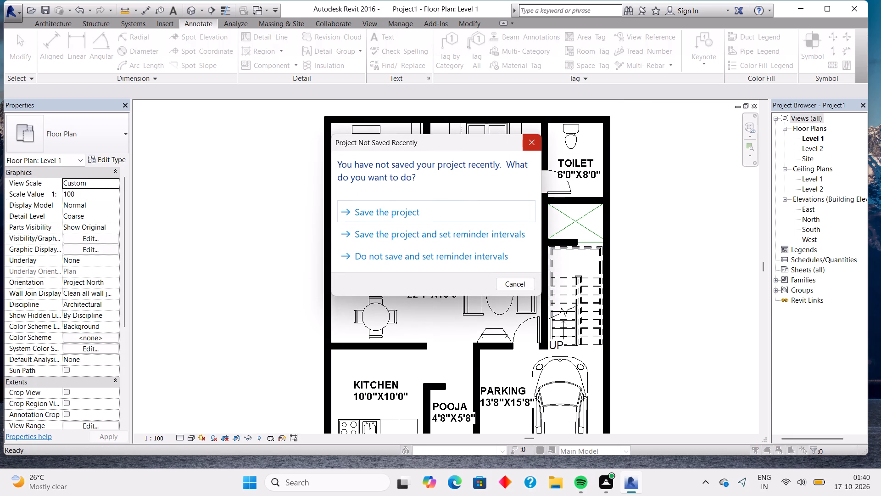
{"action": "left_click", "coordinate": [532, 141]}
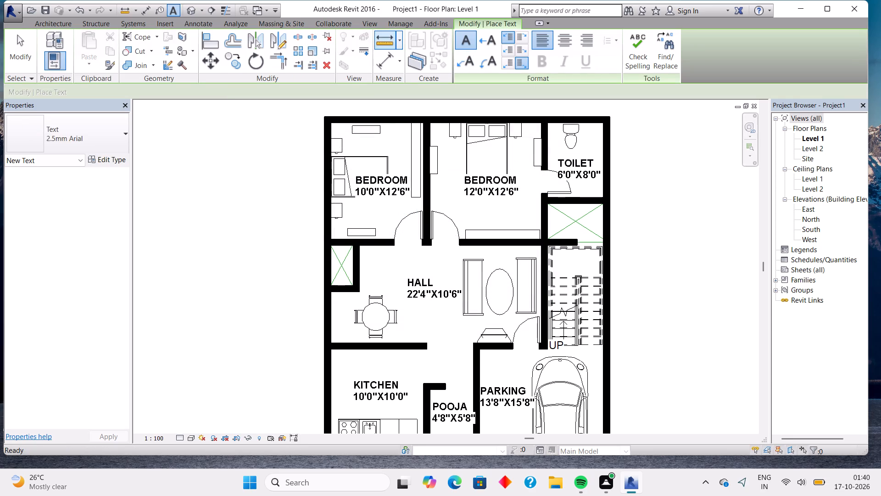
{"action": "double_click", "coordinate": [553, 210]}
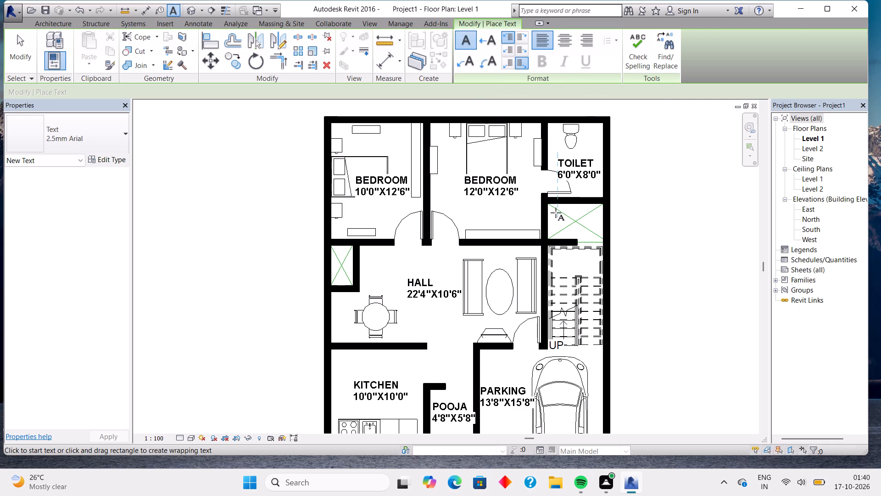
{"action": "left_click", "coordinate": [556, 213]}
{"action": "left_click", "coordinate": [556, 213]}
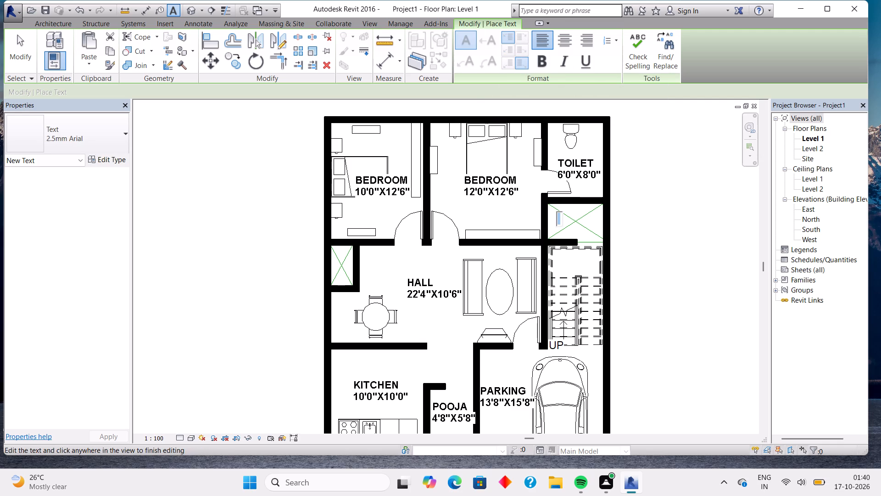
{"action": "type", "text": "OP"}
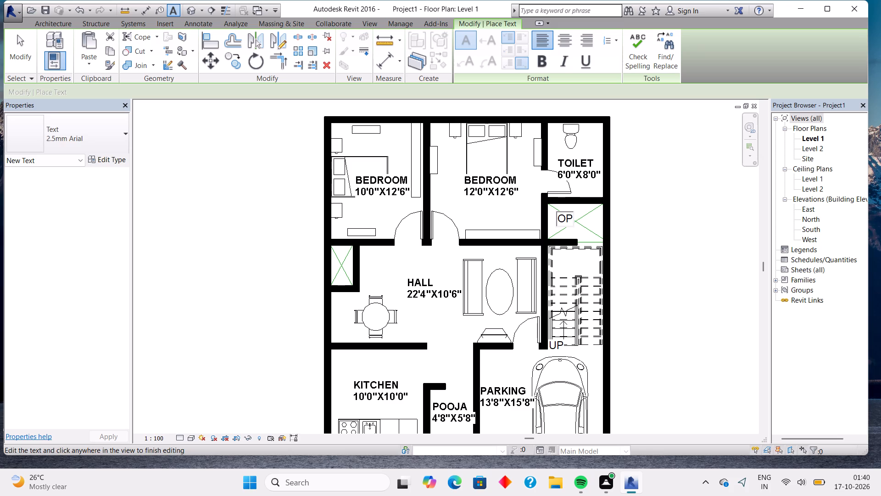
{"action": "key", "text": "BackSpace"}
{"action": "key", "text": "BackSpace"}
{"action": "left_click", "coordinate": [549, 71]}
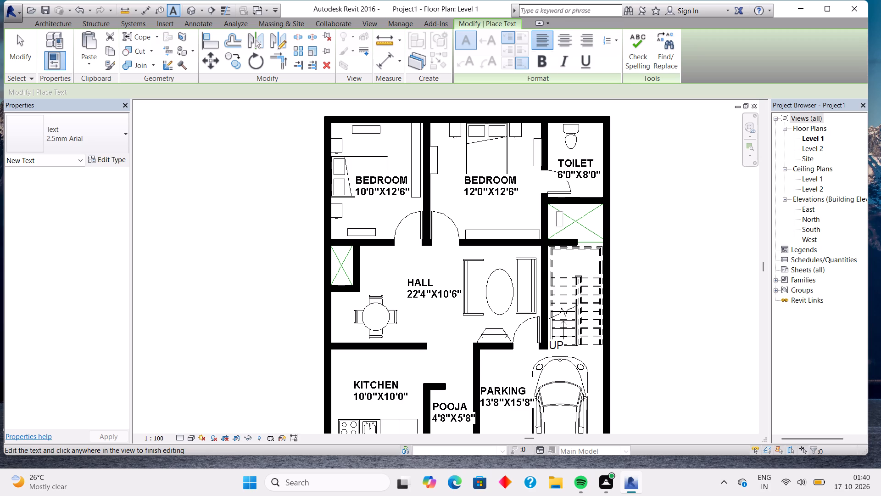
{"action": "left_click", "coordinate": [546, 68]}
{"action": "type", "text": "OP"}
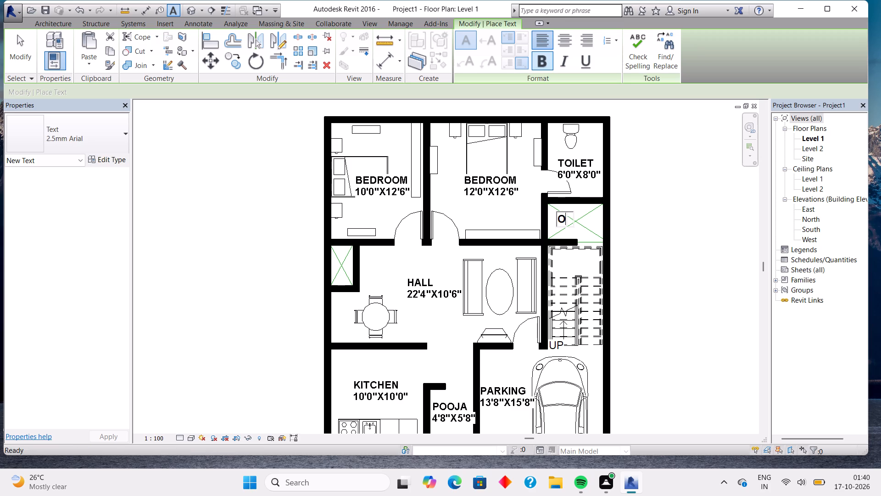
{"action": "type", "text": "EN"}
{"action": "key", "text": "space"}
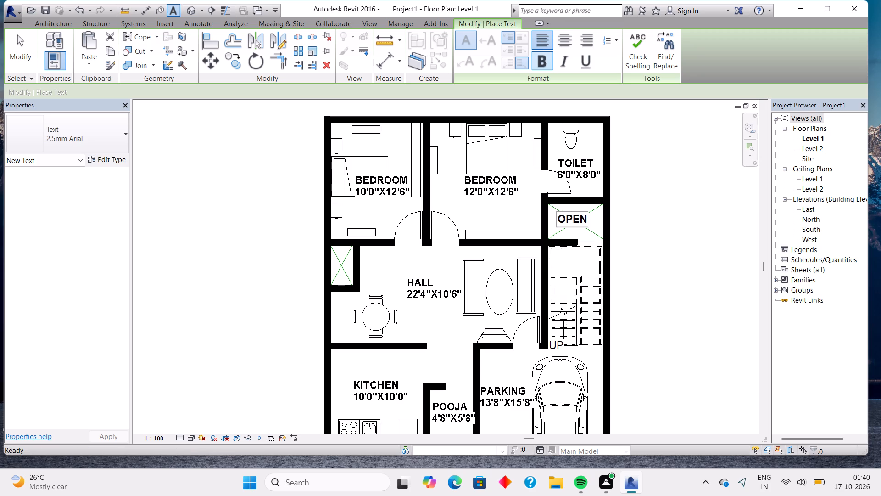
{"action": "type", "text": "WASG"}
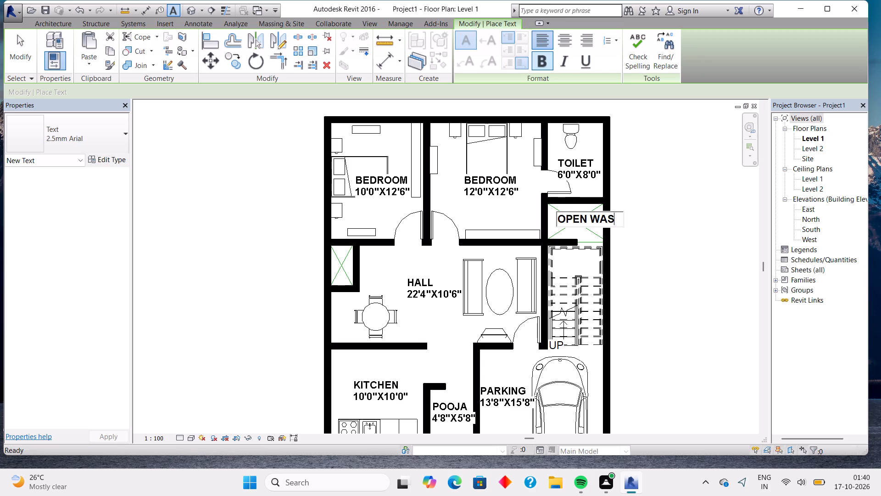
{"action": "key", "text": "BackSpace"}
{"action": "key", "text": "h"}
{"action": "key", "text": "Return"}
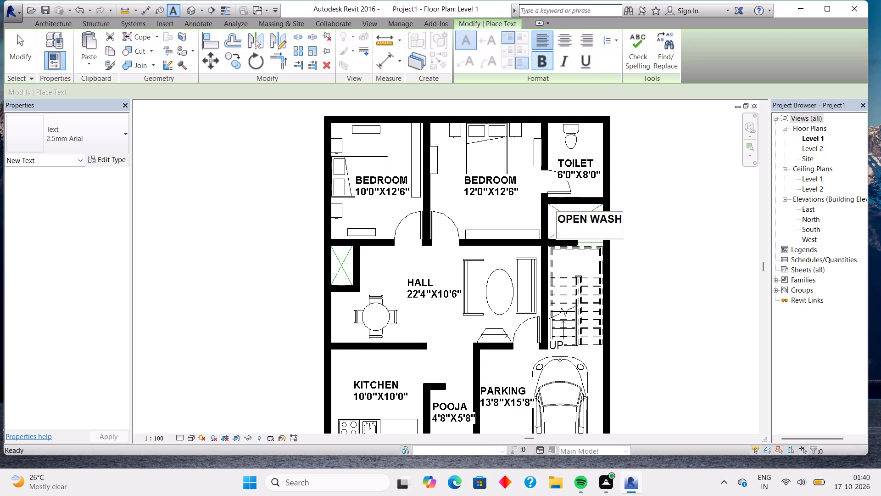
{"action": "type", "text": "AREA"}
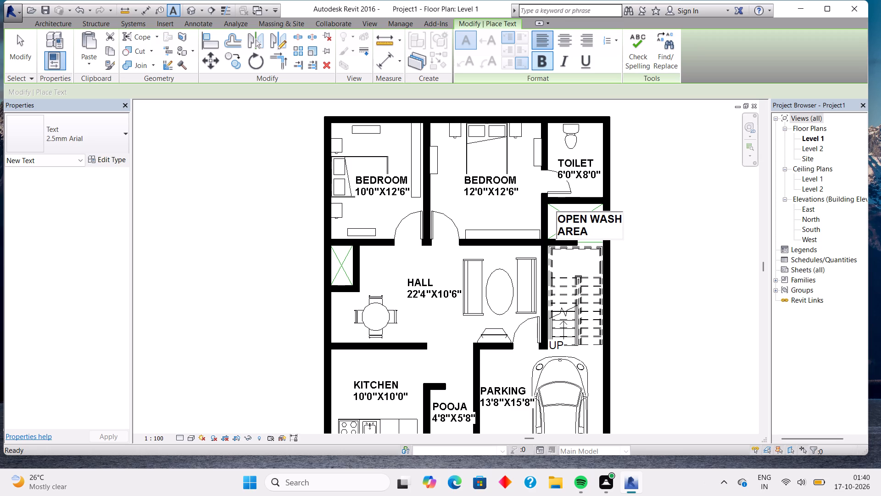
Add the size 6'0"X4'2" as a third line of the OPEN WASH AREA label and finish placing text.
{"action": "key", "text": "Return"}
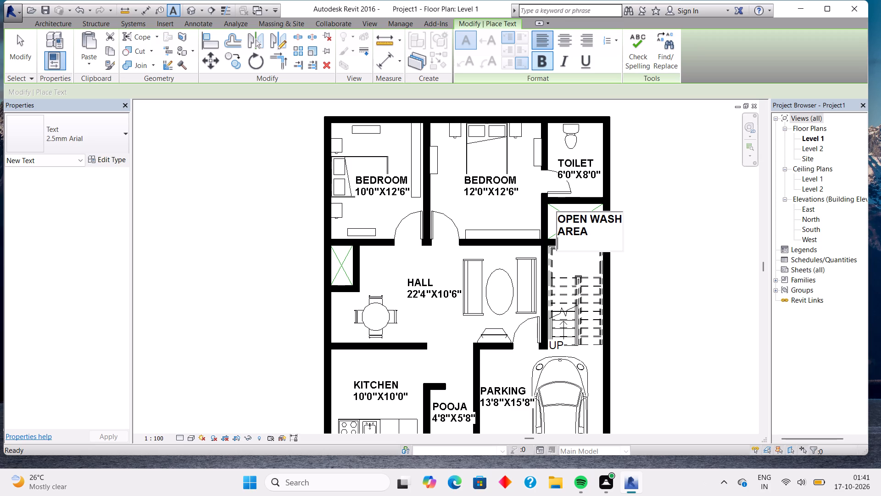
{"action": "key", "text": "6"}
{"action": "key", "text": "apostrophe"}
{"action": "key", "text": "0"}
{"action": "key", "text": "shift+quotedbl"}
{"action": "key", "text": "x"}
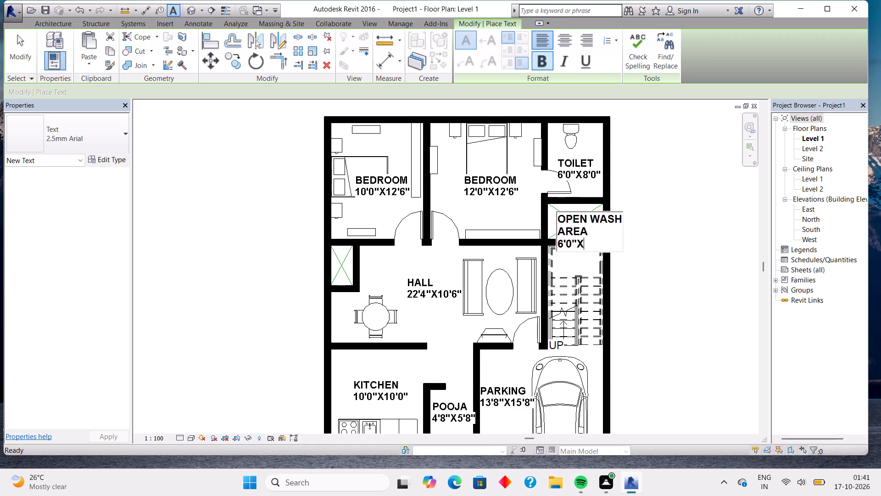
{"action": "key", "text": "4"}
{"action": "key", "text": "apostrophe"}
{"action": "key", "text": "2"}
{"action": "key", "text": "apostrophe"}
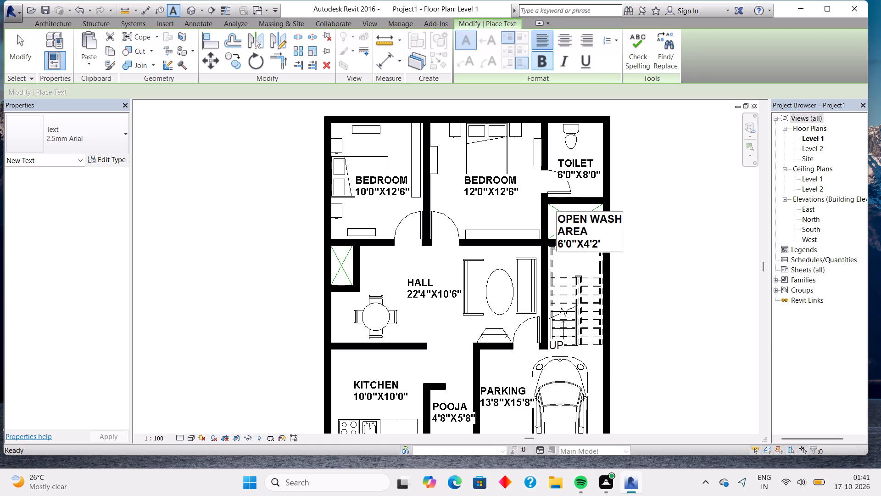
{"action": "key", "text": "BackSpace"}
{"action": "key", "text": "shift+quotedbl"}
{"action": "left_click", "coordinate": [670, 279]}
{"action": "left_click", "coordinate": [670, 279]}
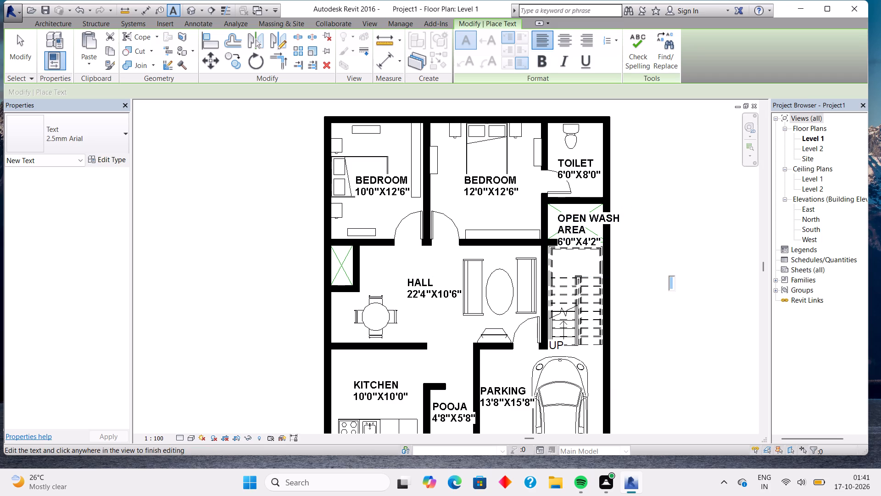
{"action": "key", "text": "Escape"}
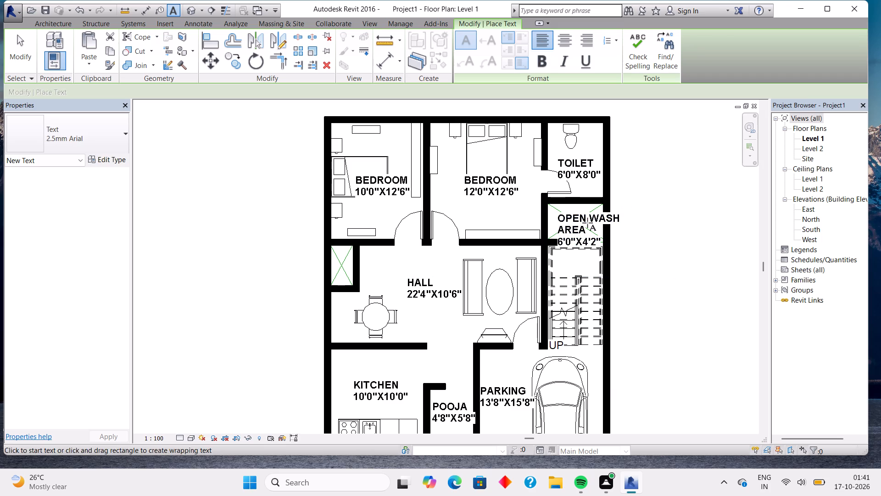
{"action": "key", "text": "Escape"}
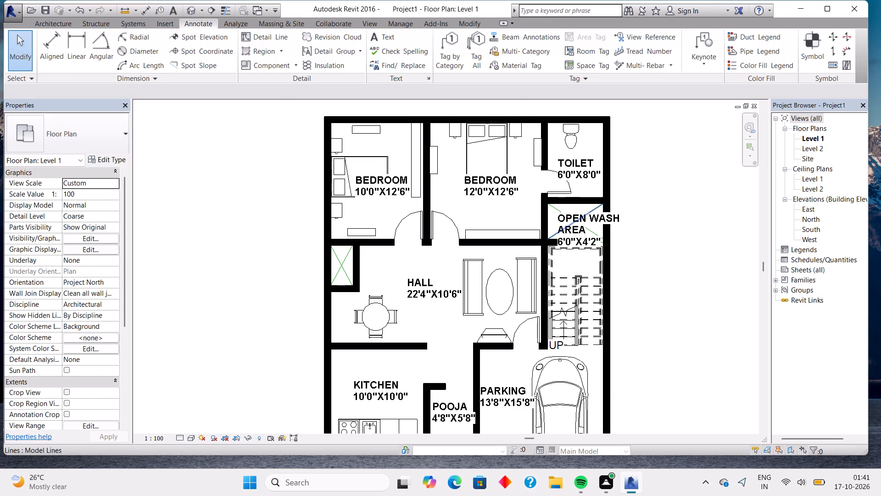
Nudge the OPEN WASH AREA label up and left, clear of the wall stub below and against the space's left wall.
{"action": "scroll", "coordinate": [584, 223], "scroll_direction": "up", "scroll_amount": 7}
{"action": "left_click", "coordinate": [591, 224]}
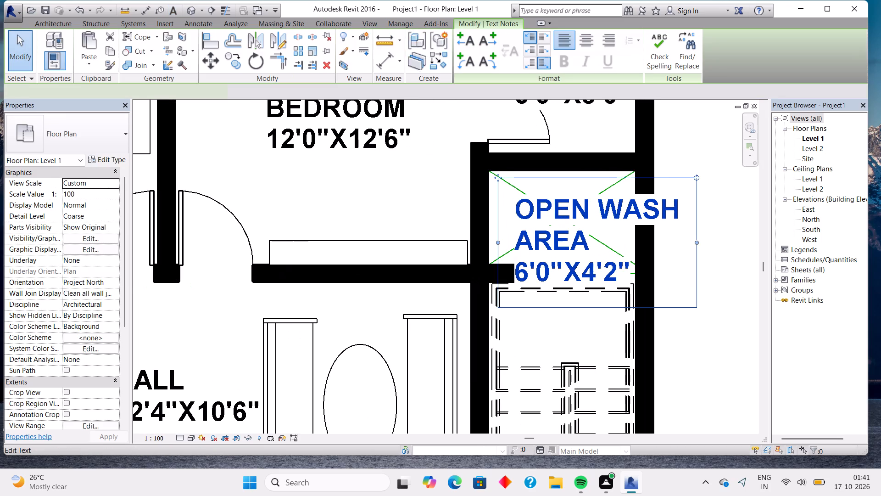
{"action": "key", "text": "Up"}
{"action": "key", "text": "Up"}
{"action": "key", "text": "Up"}
{"action": "key", "text": "Up"}
{"action": "key", "text": "Up"}
{"action": "key", "text": "Up"}
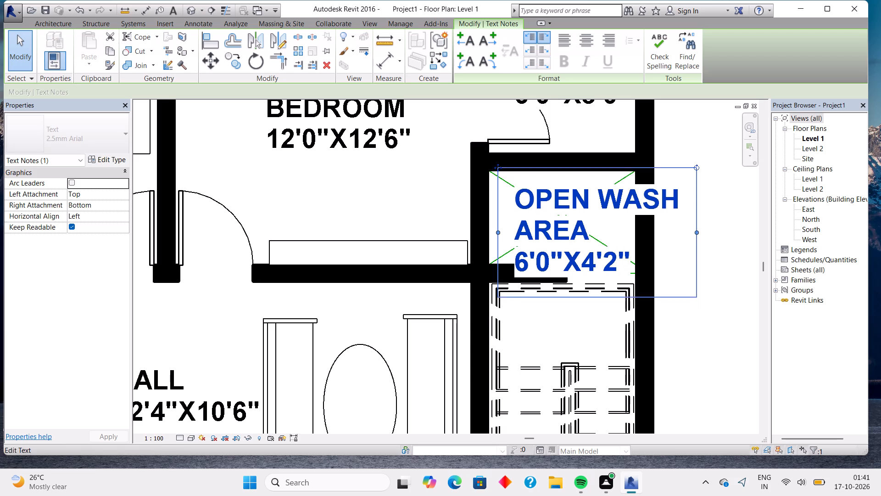
{"action": "key", "text": "Up"}
{"action": "key", "text": "Up"}
{"action": "key", "text": "Up"}
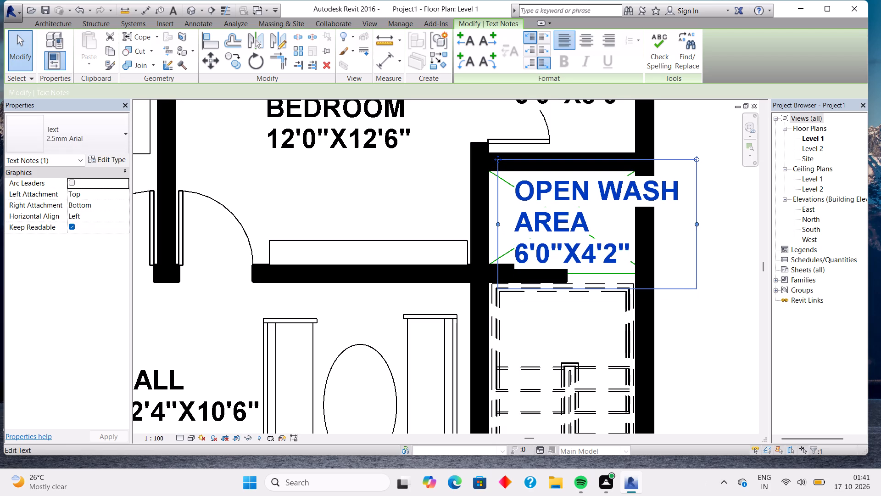
{"action": "key", "text": "Left"}
{"action": "key", "text": "Left"}
{"action": "key", "text": "Left"}
{"action": "key", "text": "Left"}
{"action": "key", "text": "Left"}
{"action": "key", "text": "Left"}
{"action": "key", "text": "Left"}
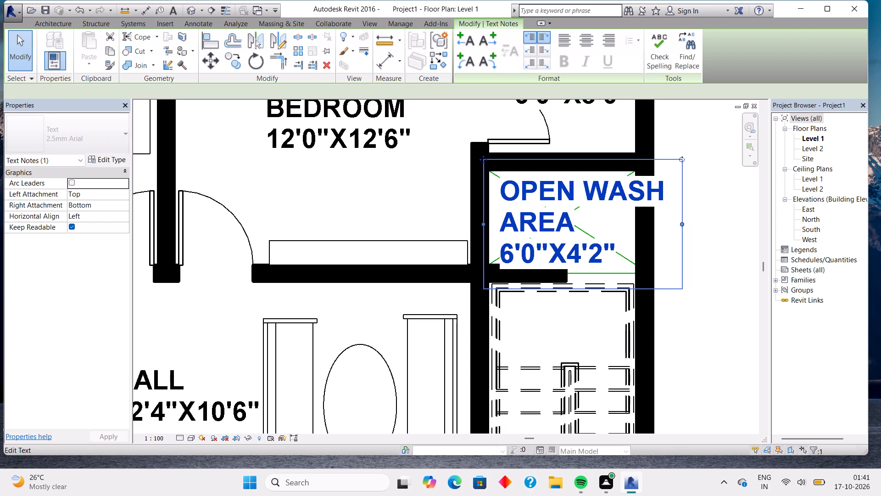
{"action": "key", "text": "Up"}
{"action": "key", "text": "Up"}
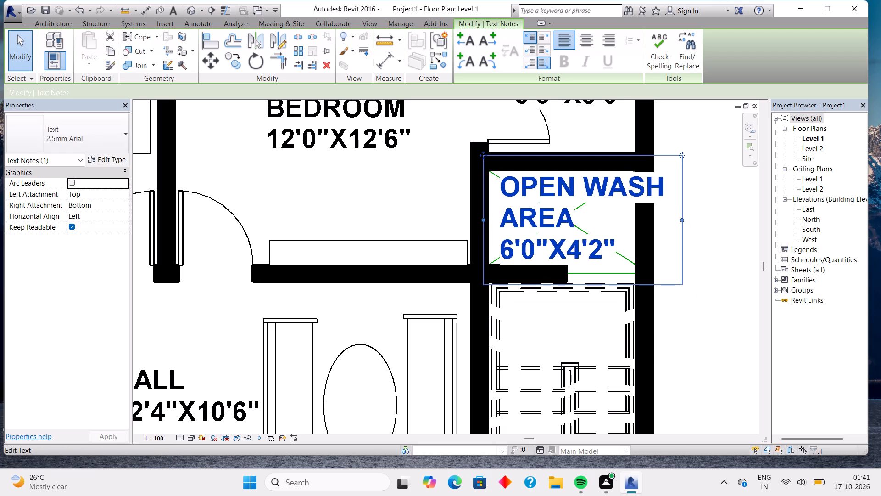
{"action": "key", "text": "Left"}
{"action": "key", "text": "Left"}
{"action": "key", "text": "Left"}
{"action": "key", "text": "Left"}
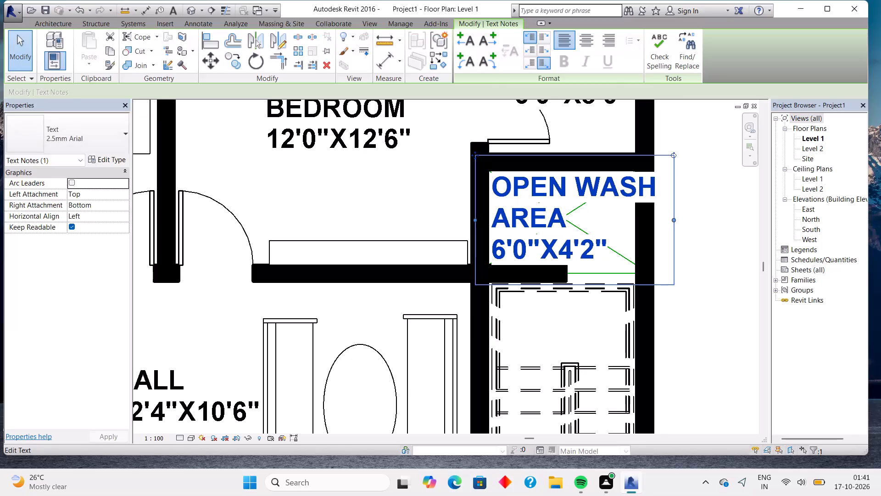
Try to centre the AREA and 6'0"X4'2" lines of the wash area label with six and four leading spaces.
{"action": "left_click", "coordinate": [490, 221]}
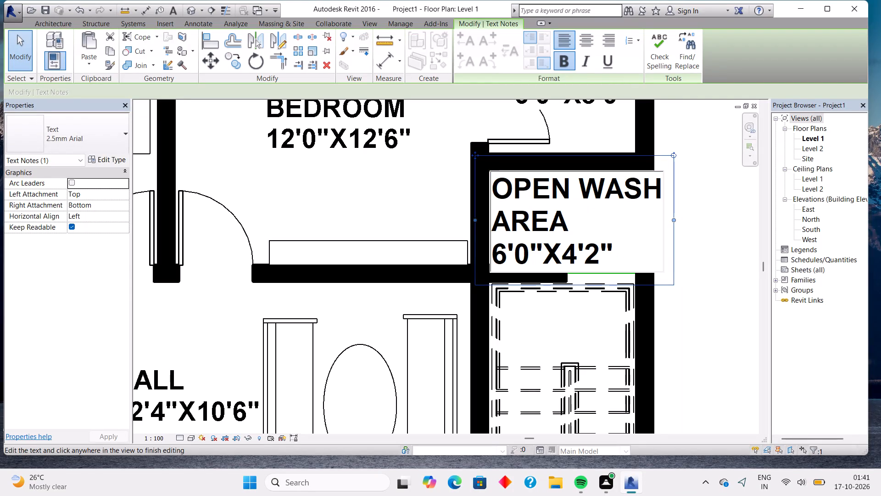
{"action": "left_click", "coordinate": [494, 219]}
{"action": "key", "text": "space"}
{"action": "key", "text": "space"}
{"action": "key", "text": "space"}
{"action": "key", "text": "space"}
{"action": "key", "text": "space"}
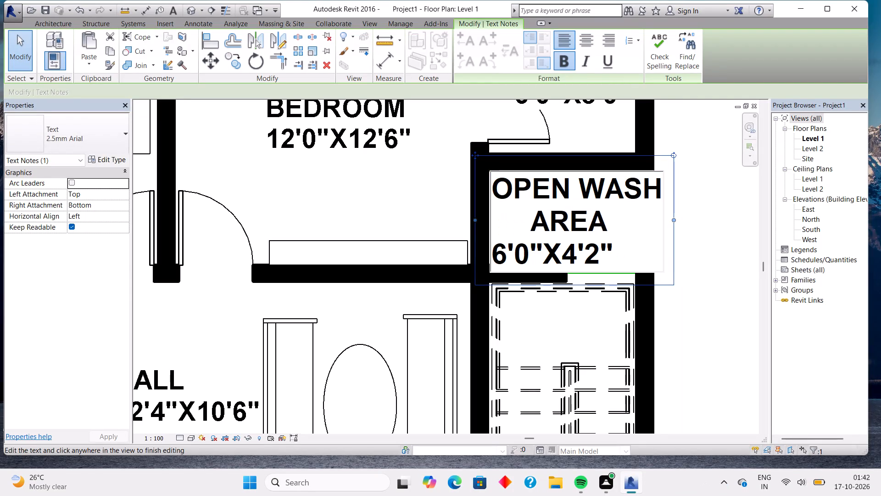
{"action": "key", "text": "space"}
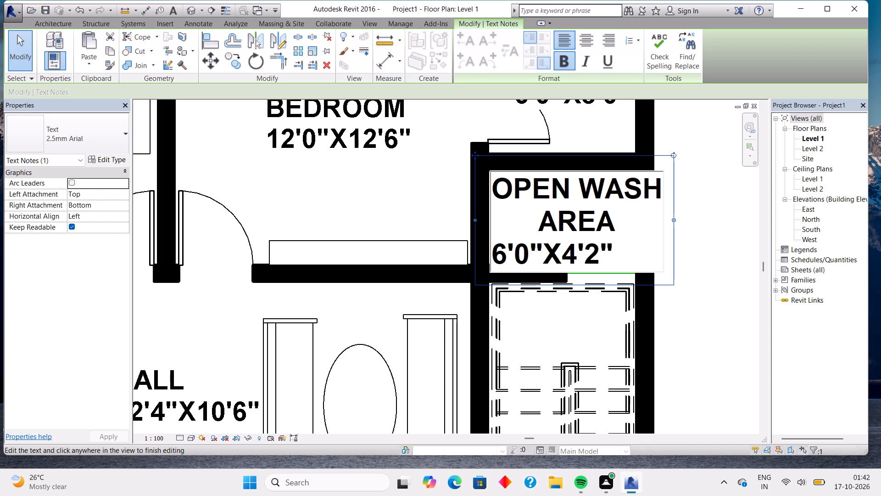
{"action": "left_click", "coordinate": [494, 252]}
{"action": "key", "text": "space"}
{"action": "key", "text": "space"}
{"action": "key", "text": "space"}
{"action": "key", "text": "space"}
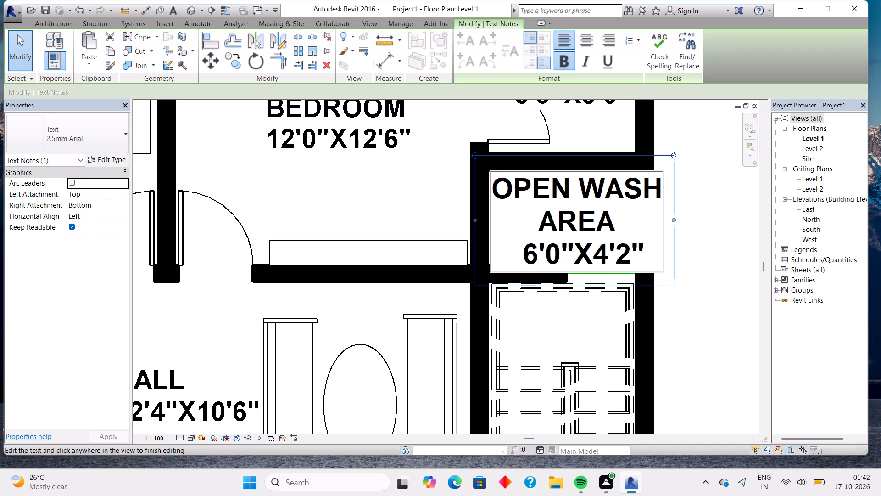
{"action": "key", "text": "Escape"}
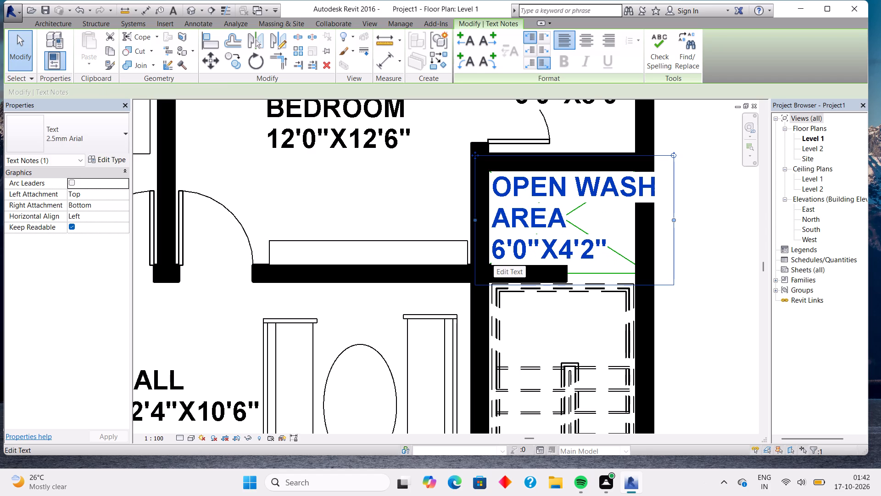
Indent AREA by five spaces and 6'0"X4'2" by three in the OPEN WASH AREA label, and finish editing the text.
{"action": "left_click", "coordinate": [488, 215]}
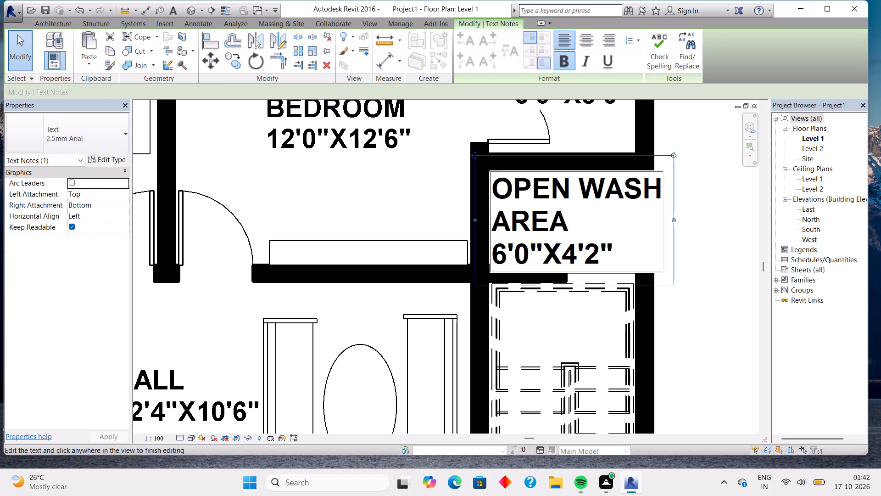
{"action": "left_click", "coordinate": [490, 219]}
{"action": "left_click", "coordinate": [491, 218]}
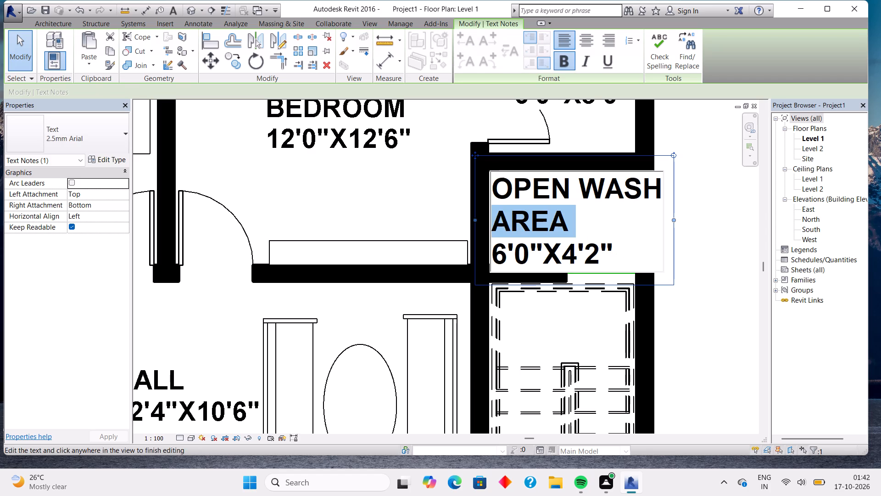
{"action": "left_click", "coordinate": [597, 229]}
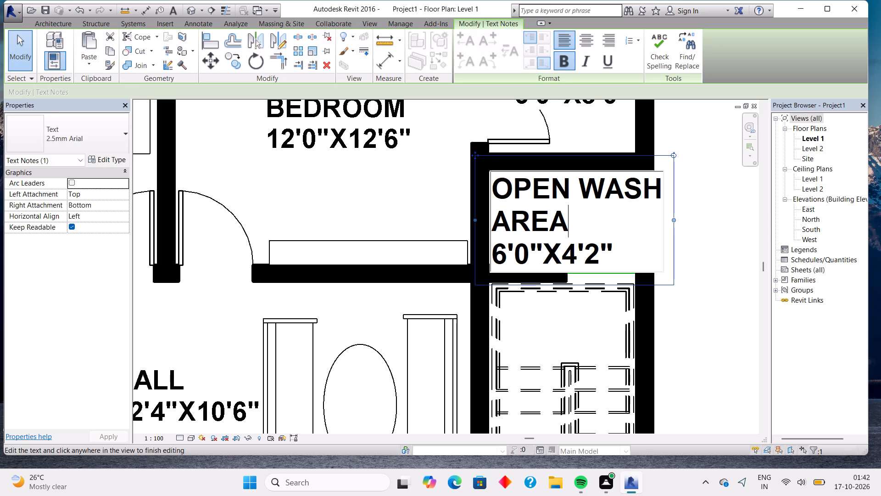
{"action": "left_click", "coordinate": [494, 214]}
{"action": "key", "text": "space"}
{"action": "key", "text": "space"}
{"action": "key", "text": "space"}
{"action": "key", "text": "space"}
{"action": "key", "text": "space"}
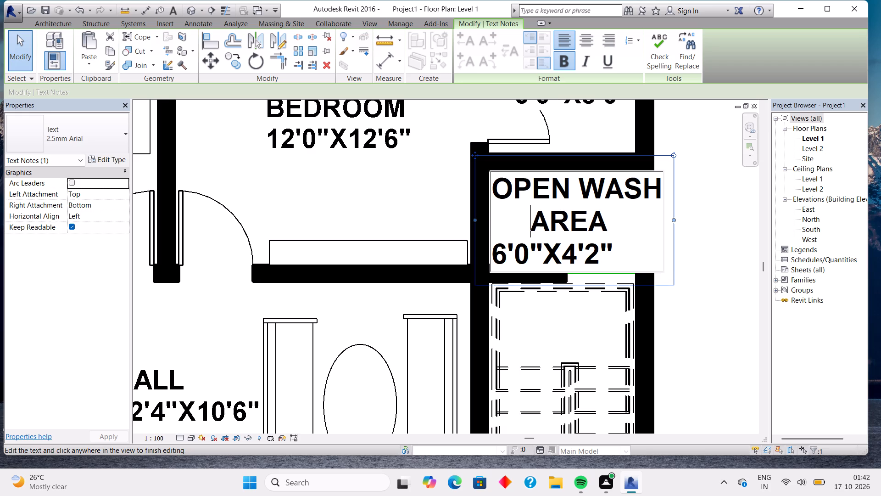
{"action": "left_click", "coordinate": [492, 251]}
{"action": "key", "text": "space"}
{"action": "key", "text": "space"}
{"action": "key", "text": "space"}
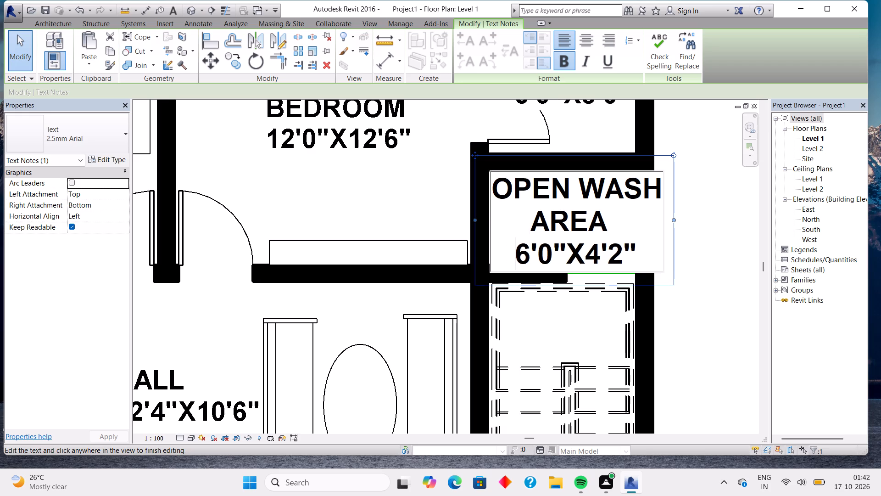
{"action": "left_click", "coordinate": [701, 259]}
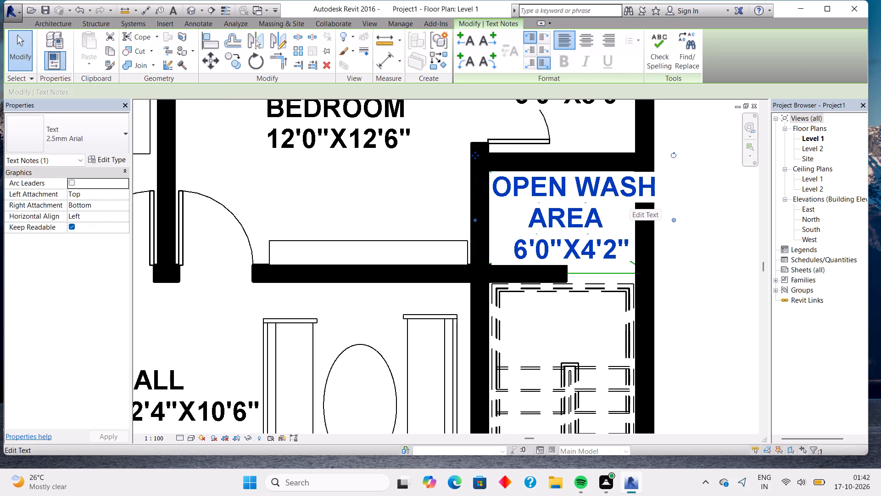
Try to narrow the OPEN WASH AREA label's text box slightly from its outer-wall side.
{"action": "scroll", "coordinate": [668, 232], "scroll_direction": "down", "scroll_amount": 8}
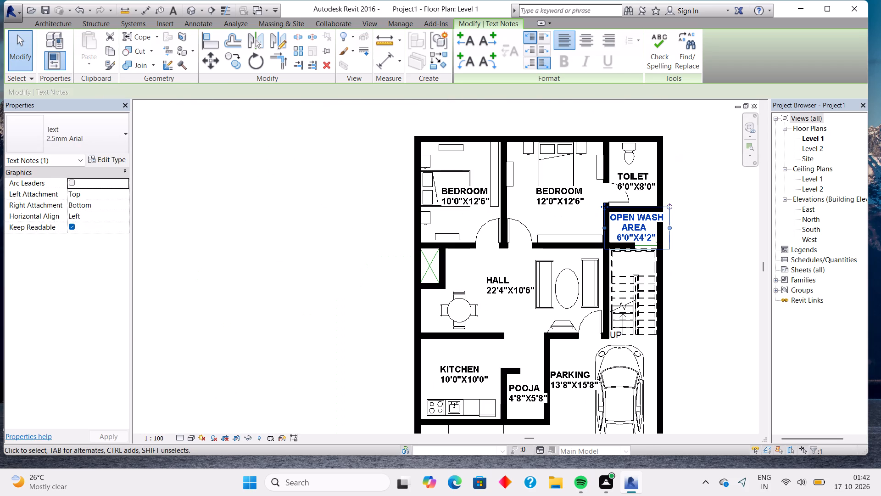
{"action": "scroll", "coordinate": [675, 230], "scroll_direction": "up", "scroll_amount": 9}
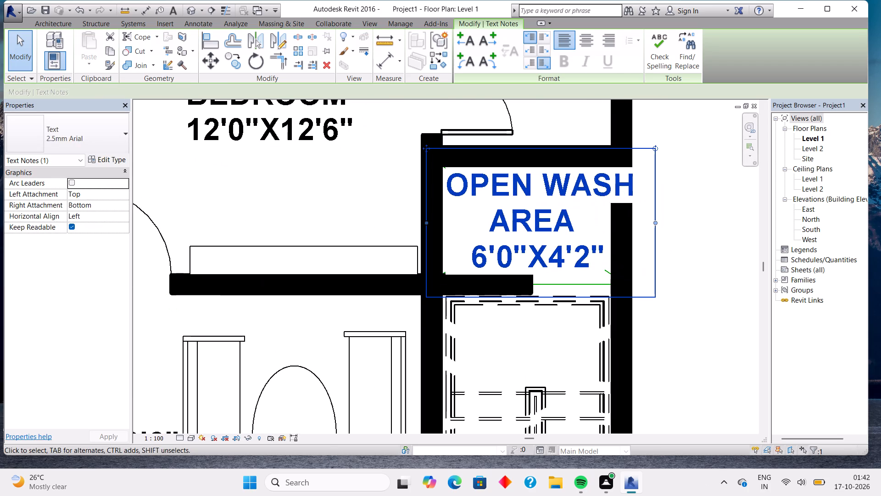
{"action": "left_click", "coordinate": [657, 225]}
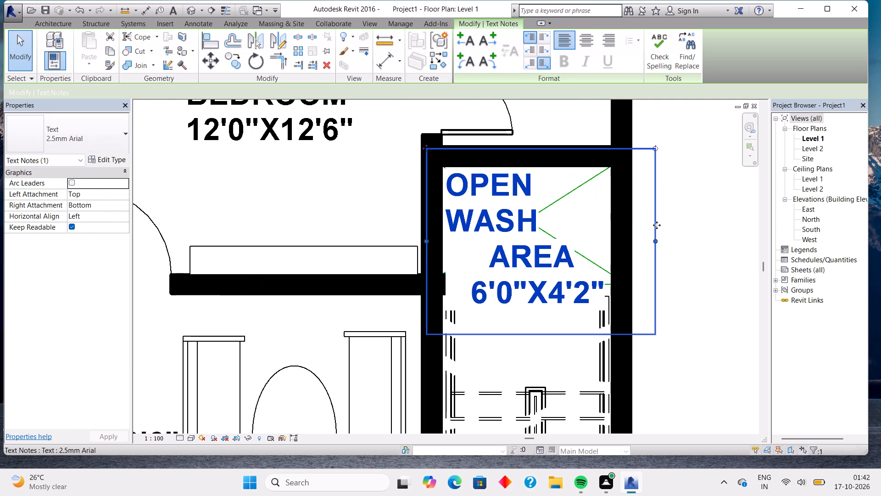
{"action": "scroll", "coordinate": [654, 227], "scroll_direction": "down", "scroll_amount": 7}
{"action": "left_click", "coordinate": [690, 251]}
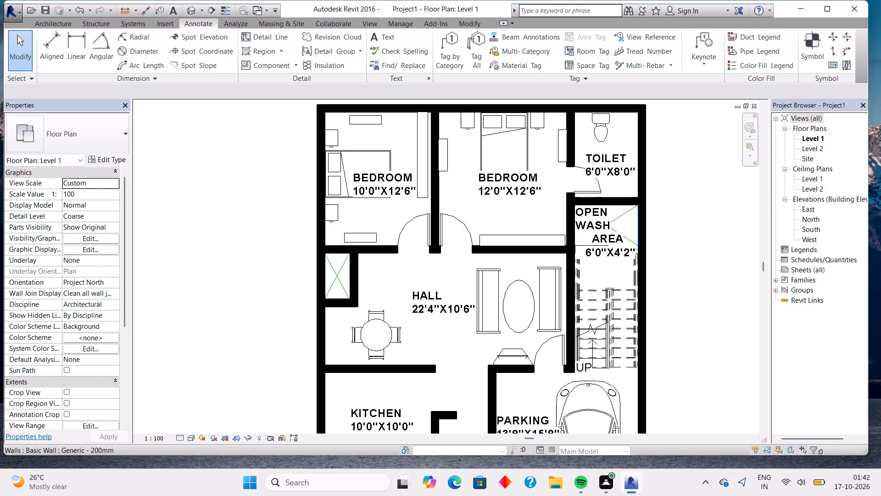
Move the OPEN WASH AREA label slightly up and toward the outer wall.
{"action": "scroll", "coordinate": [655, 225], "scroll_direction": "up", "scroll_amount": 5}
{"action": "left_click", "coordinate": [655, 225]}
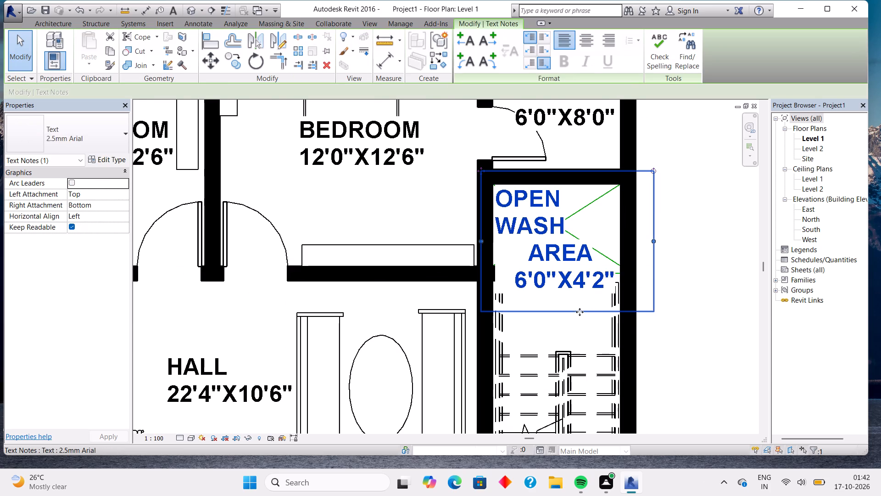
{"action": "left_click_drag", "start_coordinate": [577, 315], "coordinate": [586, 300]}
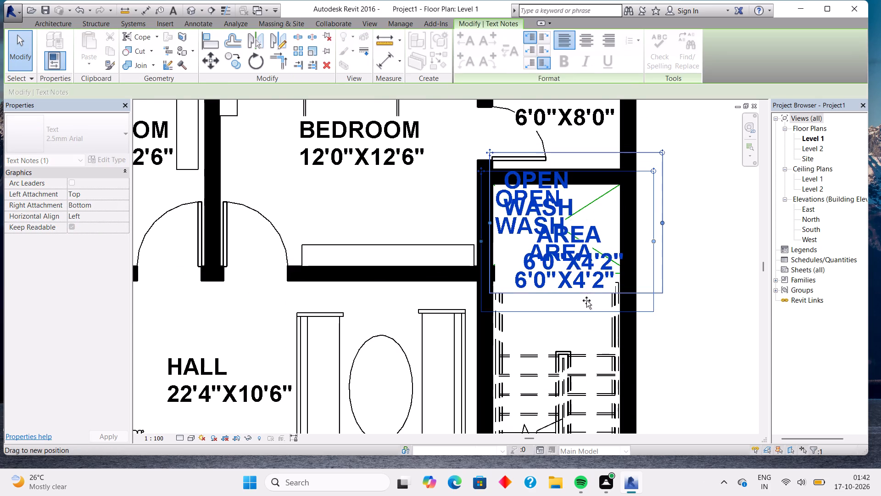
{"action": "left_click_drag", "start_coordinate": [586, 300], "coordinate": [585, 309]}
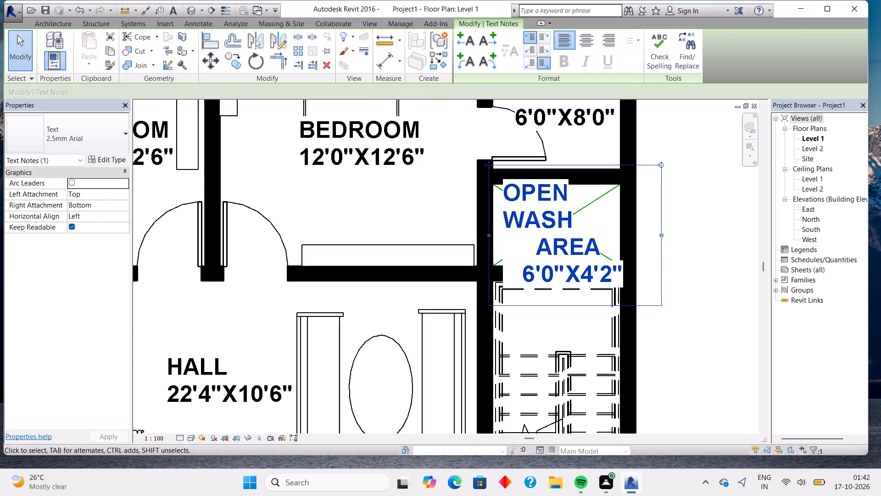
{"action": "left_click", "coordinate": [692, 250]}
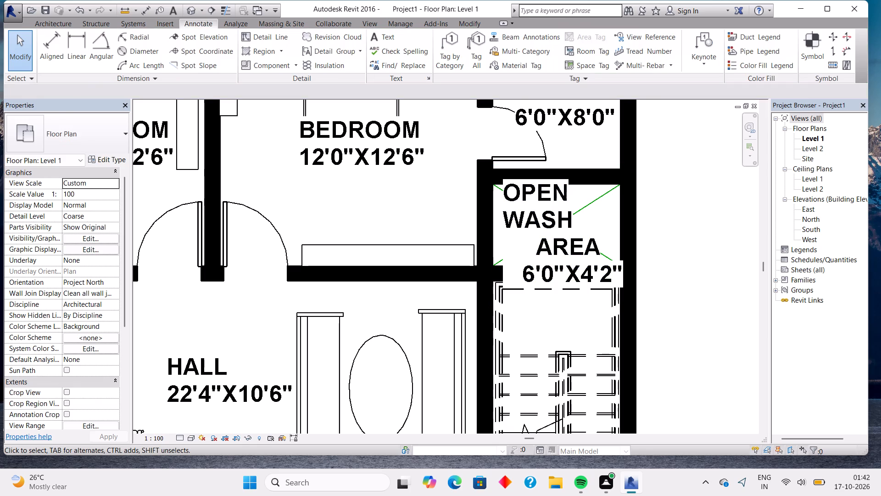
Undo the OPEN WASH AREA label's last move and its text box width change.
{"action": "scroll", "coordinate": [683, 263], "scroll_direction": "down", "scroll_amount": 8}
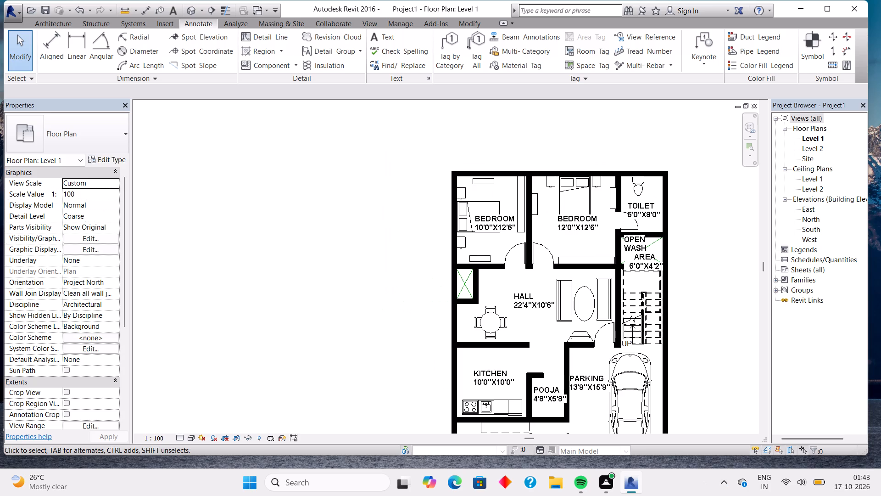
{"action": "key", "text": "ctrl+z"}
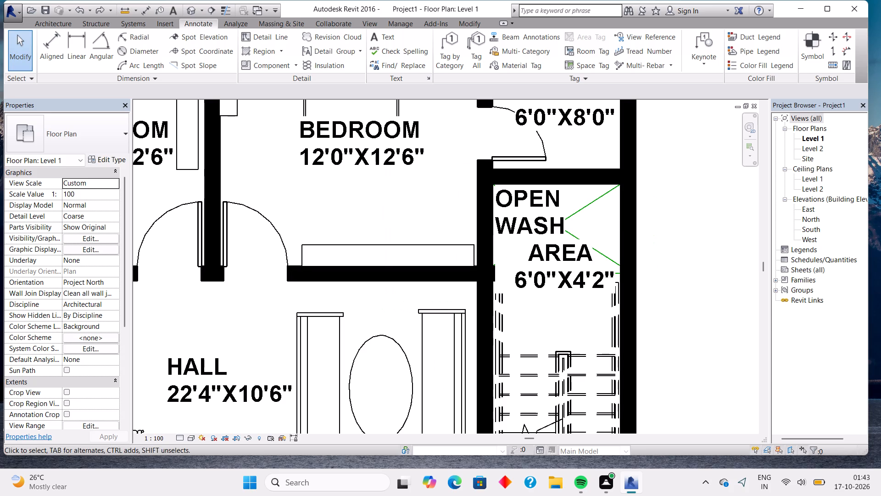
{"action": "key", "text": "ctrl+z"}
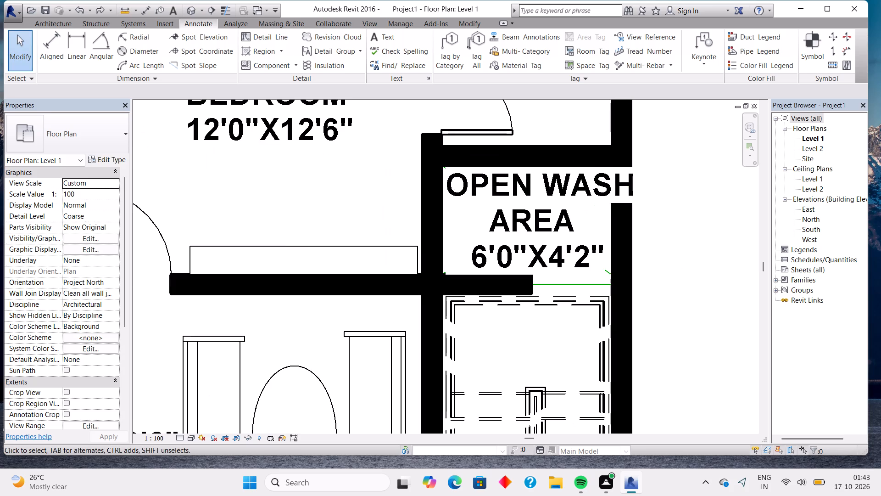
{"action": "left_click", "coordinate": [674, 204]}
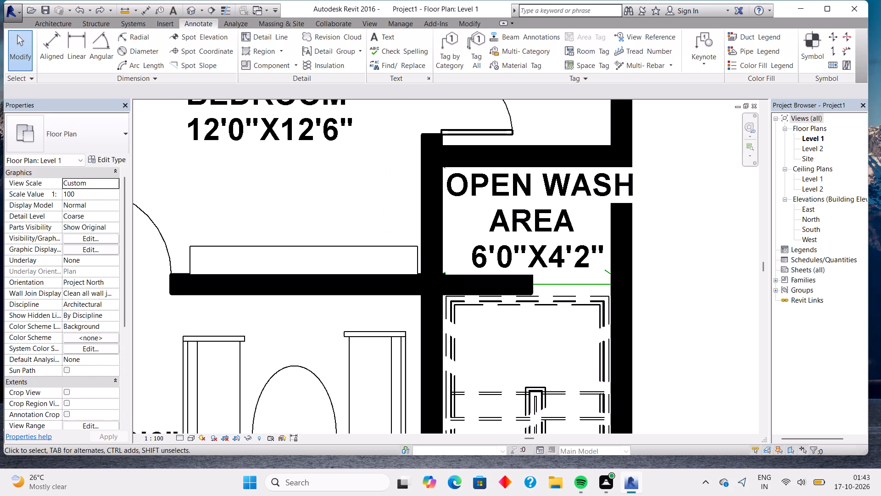
Nudge the OPEN WASH AREA label left by two increments, away from the plan's right outer wall.
{"action": "scroll", "coordinate": [674, 204], "scroll_direction": "down", "scroll_amount": 16}
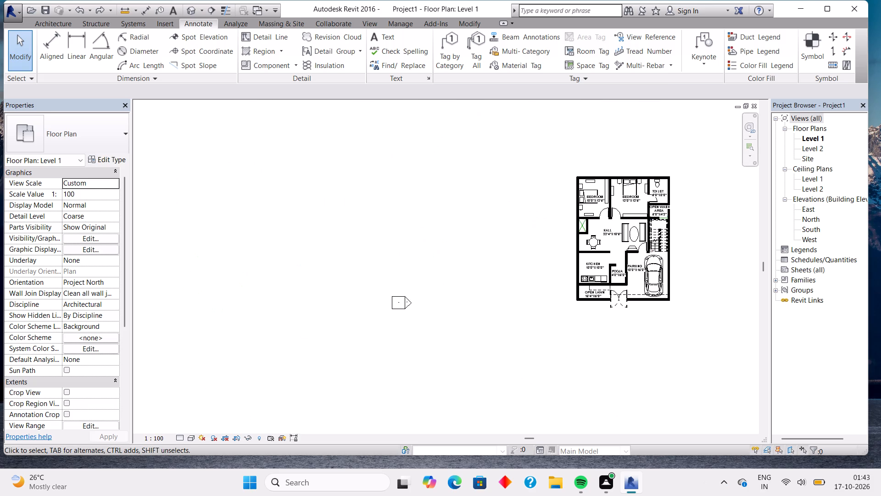
{"action": "scroll", "coordinate": [679, 244], "scroll_direction": "up", "scroll_amount": 7}
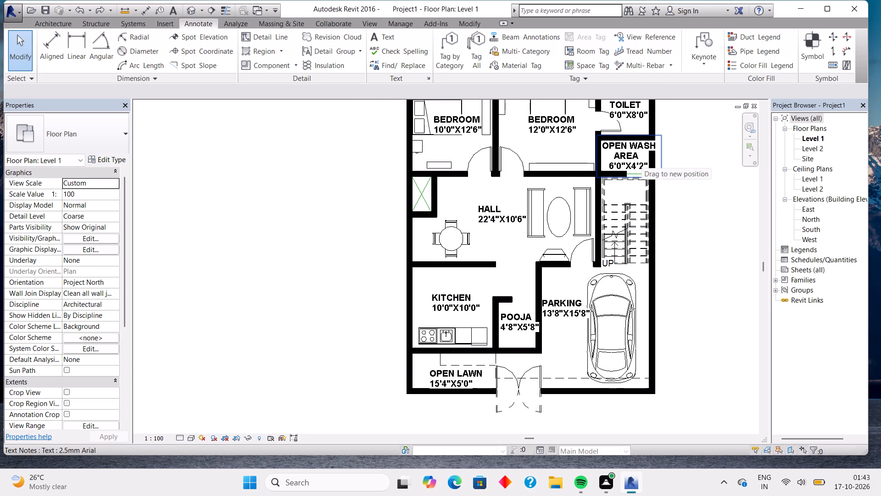
{"action": "left_click", "coordinate": [641, 155]}
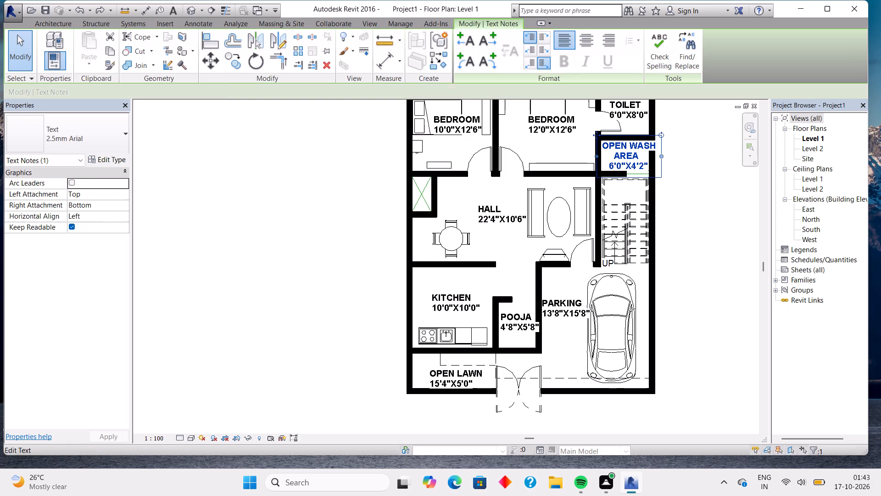
{"action": "key", "text": "Left"}
{"action": "key", "text": "Left"}
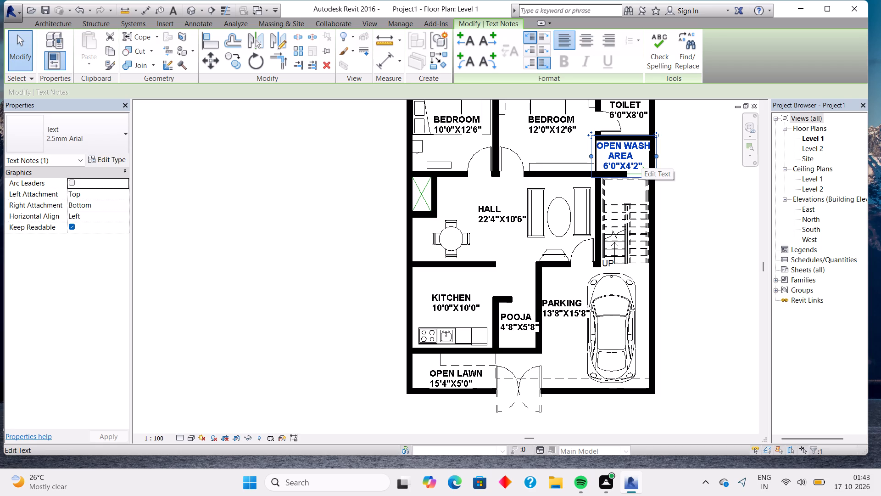
{"action": "key", "text": "Escape"}
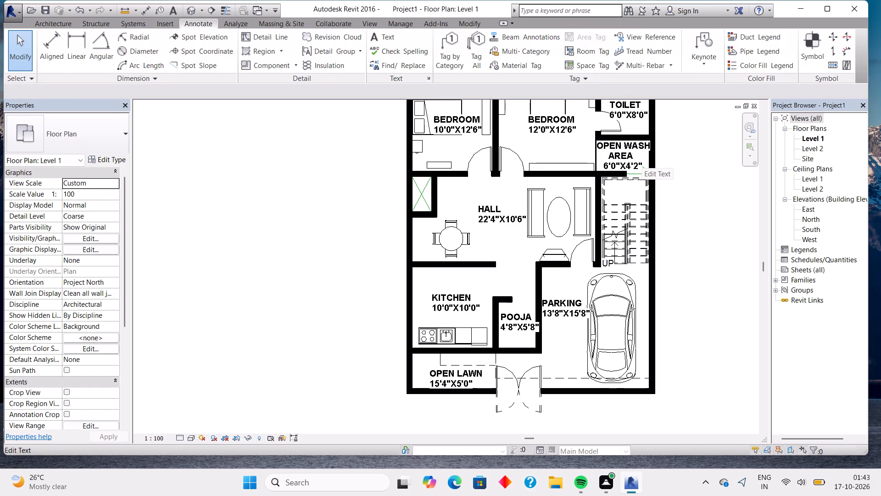
Set the text size of the 2.5mm Arial type used by the OPEN WASH AREA label to 13/128".
{"action": "scroll", "coordinate": [710, 201], "scroll_direction": "up", "scroll_amount": 7}
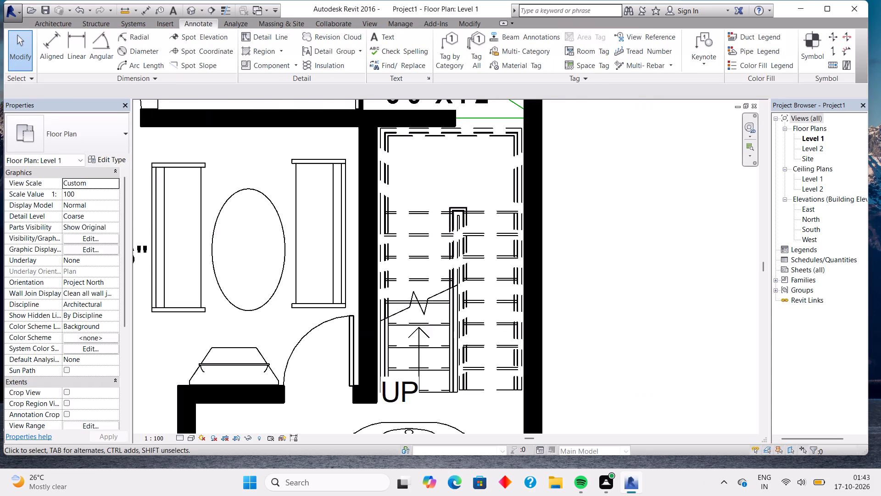
{"action": "middle_click_drag", "start_coordinate": [655, 169], "coordinate": [715, 338]}
{"action": "left_click", "coordinate": [554, 226]}
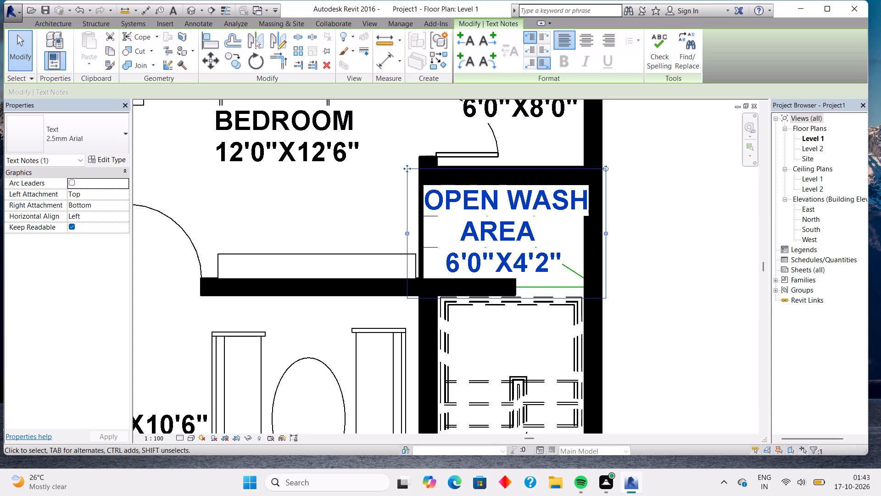
{"action": "left_click", "coordinate": [106, 132]}
{"action": "left_click", "coordinate": [118, 134]}
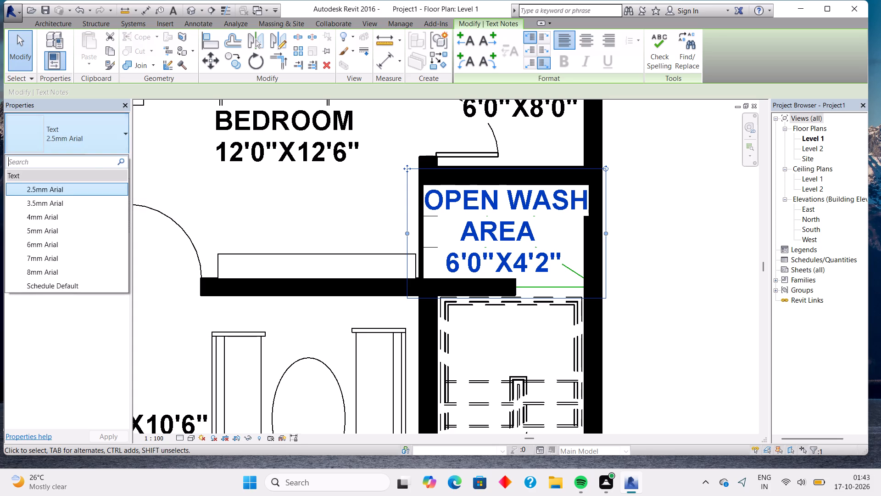
{"action": "left_click", "coordinate": [118, 156]}
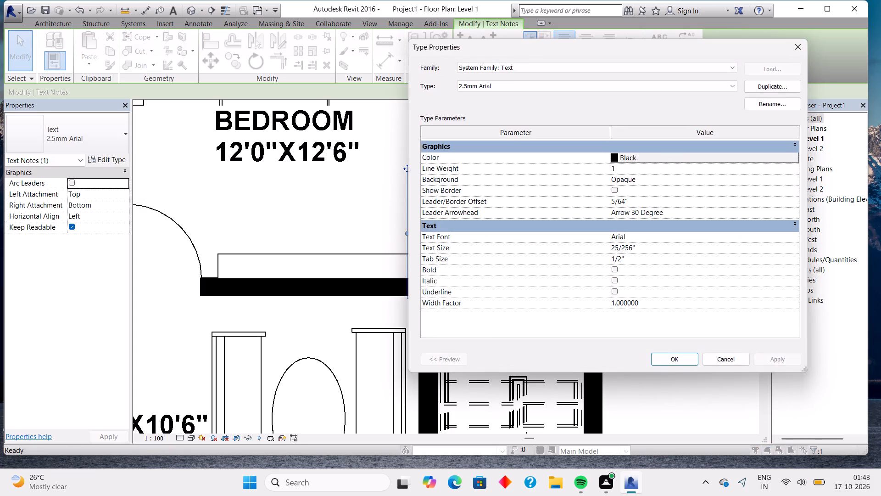
{"action": "left_click", "coordinate": [659, 245]}
{"action": "type", "text": "13"}
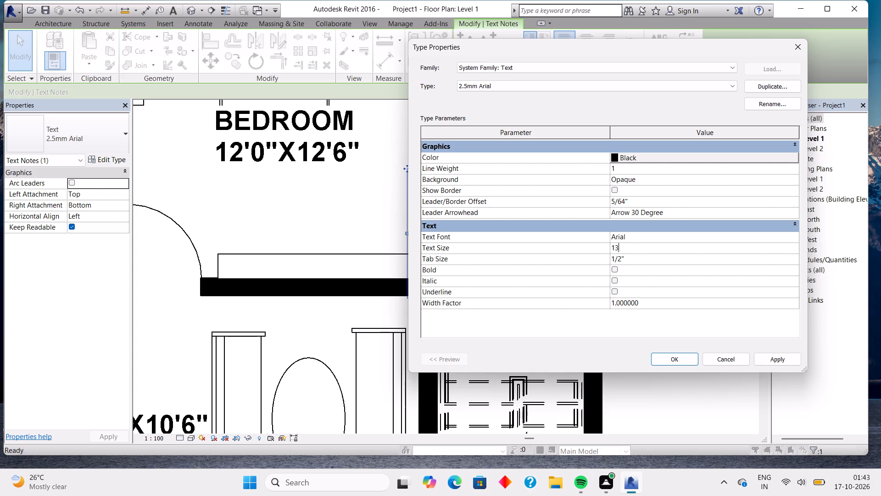
{"action": "type", "text": "/128"}
{"action": "left_click", "coordinate": [797, 367]}
{"action": "left_click", "coordinate": [794, 366]}
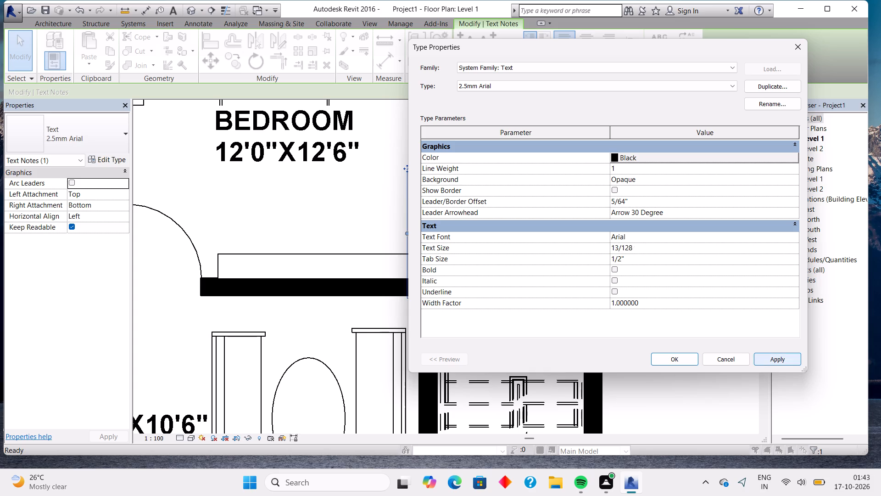
{"action": "left_click", "coordinate": [791, 358]}
{"action": "left_click", "coordinate": [687, 358]}
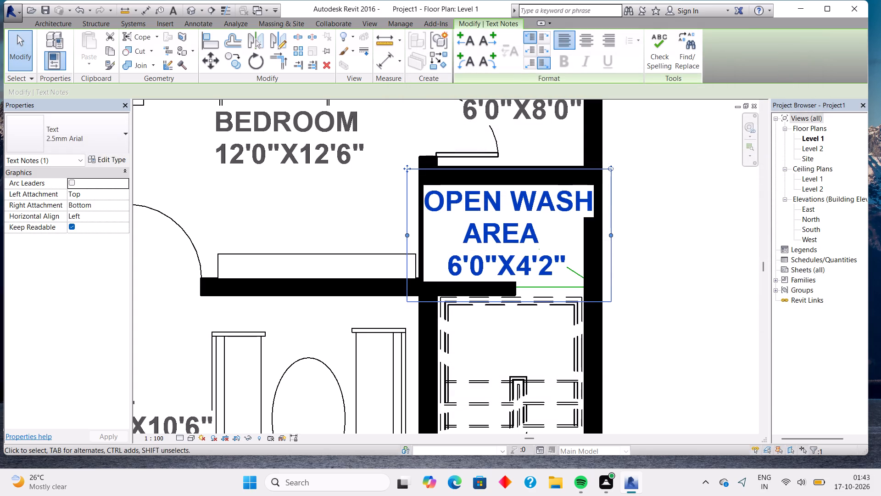
{"action": "scroll", "coordinate": [689, 312], "scroll_direction": "down", "scroll_amount": 2}
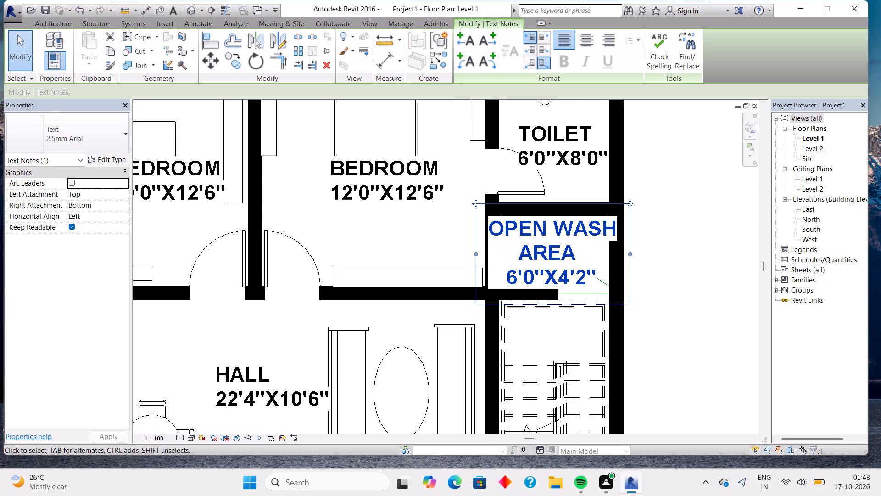
{"action": "scroll", "coordinate": [689, 312], "scroll_direction": "down", "scroll_amount": 5}
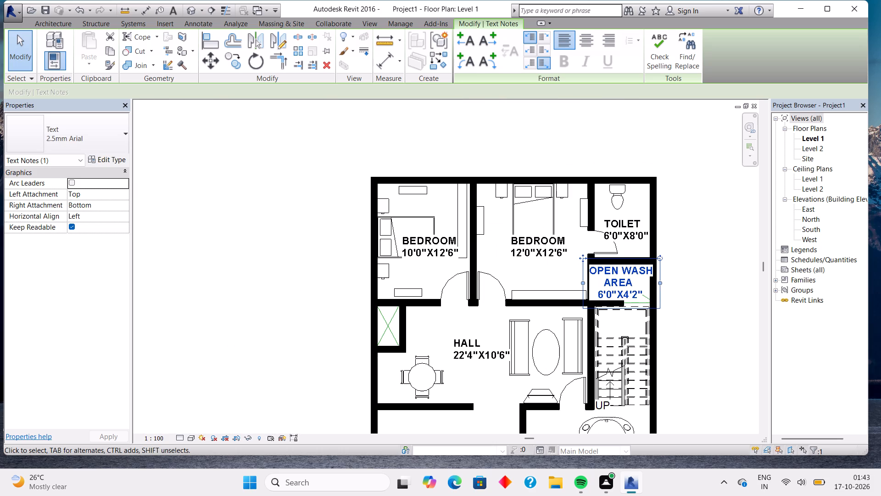
{"action": "left_click", "coordinate": [708, 282]}
{"action": "left_click", "coordinate": [708, 282]}
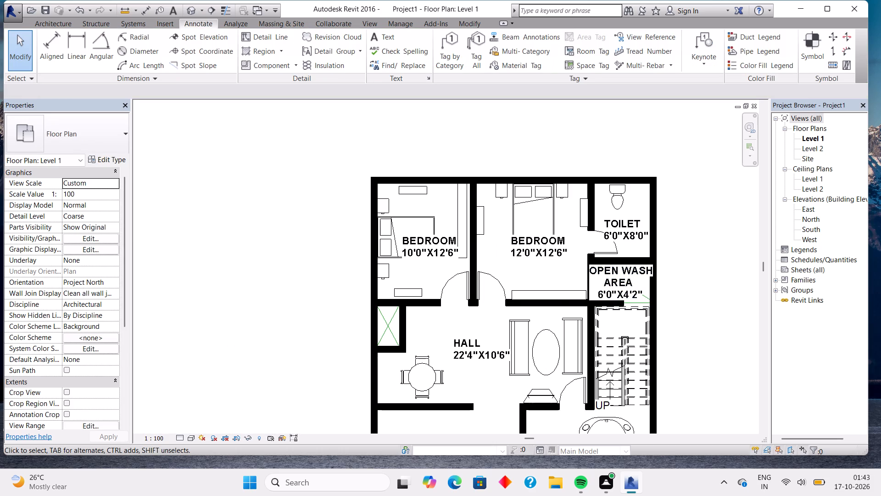
Examine how the resized labels fit in the rooms across the whole floor plan.
{"action": "scroll", "coordinate": [697, 295], "scroll_direction": "up", "scroll_amount": 5}
{"action": "scroll", "coordinate": [697, 295], "scroll_direction": "down", "scroll_amount": 7}
{"action": "scroll", "coordinate": [697, 295], "scroll_direction": "up", "scroll_amount": 6}
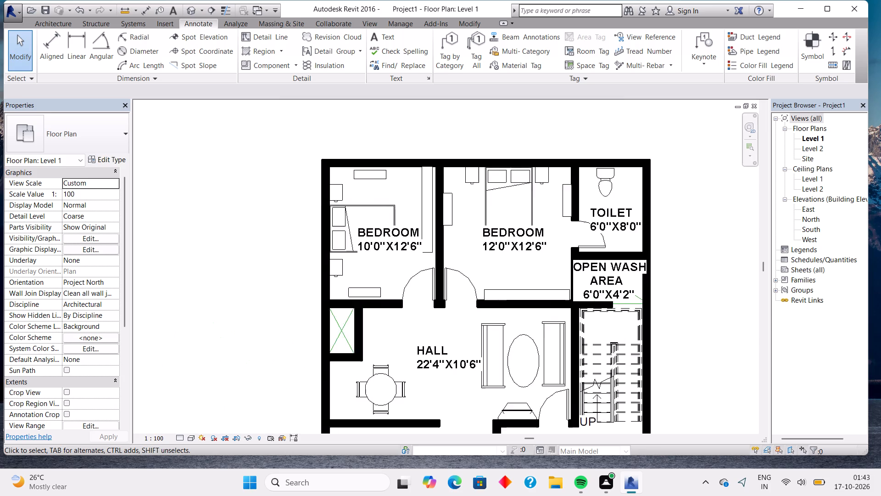
{"action": "scroll", "coordinate": [697, 295], "scroll_direction": "up", "scroll_amount": 4}
{"action": "scroll", "coordinate": [697, 295], "scroll_direction": "down", "scroll_amount": 10}
{"action": "middle_click_drag", "start_coordinate": [703, 332], "coordinate": [690, 280]}
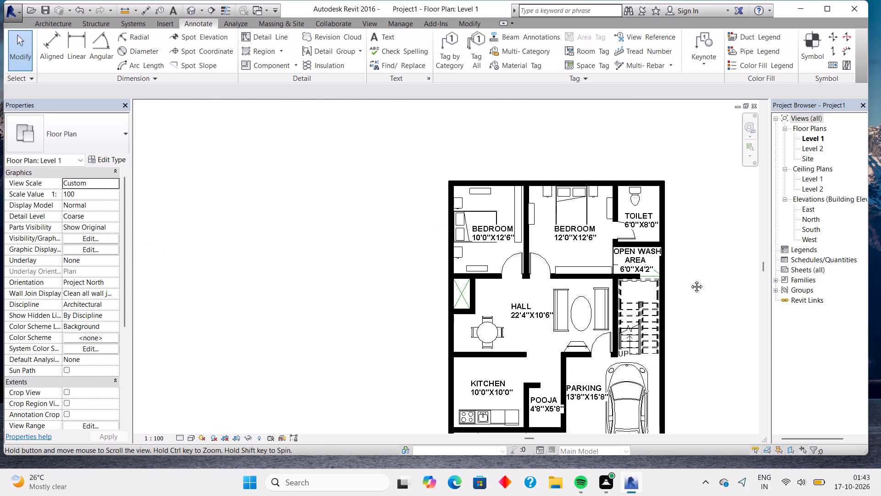
{"action": "middle_click_drag", "start_coordinate": [690, 280], "coordinate": [668, 243]}
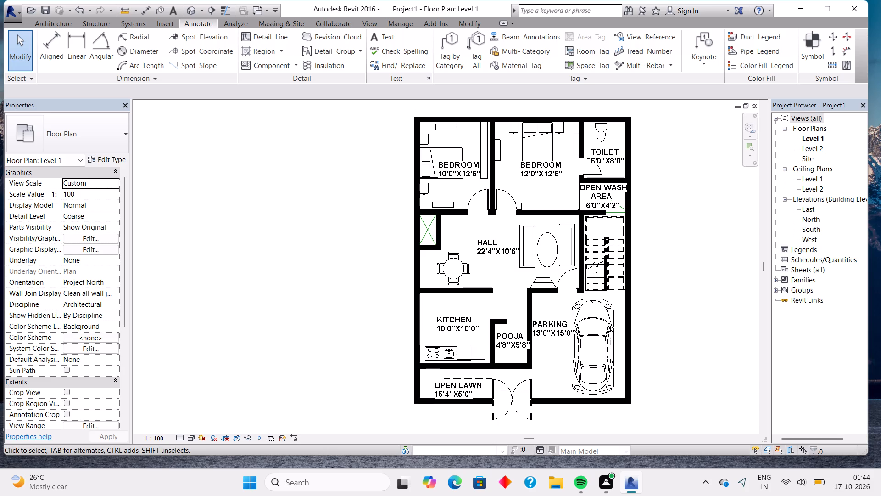
Delete the front outer wall holding the double gate, along the open lawn and parking.
{"action": "left_click", "coordinate": [598, 402]}
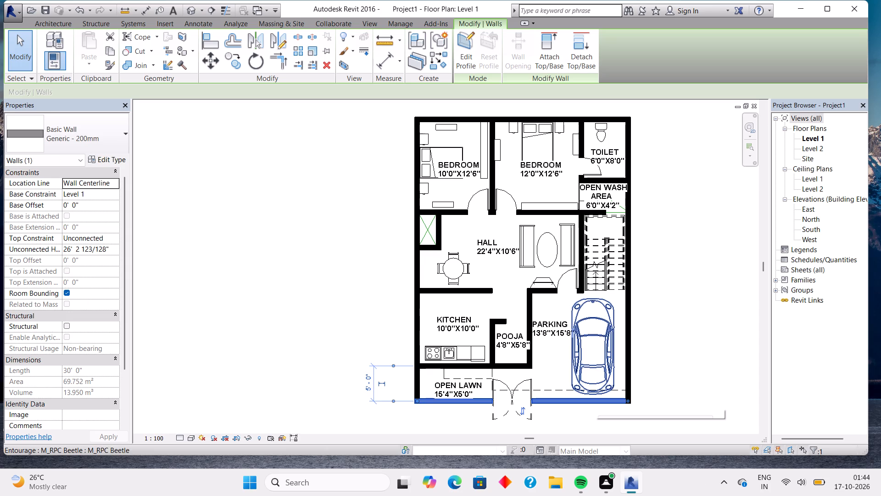
{"action": "key", "text": "Delete"}
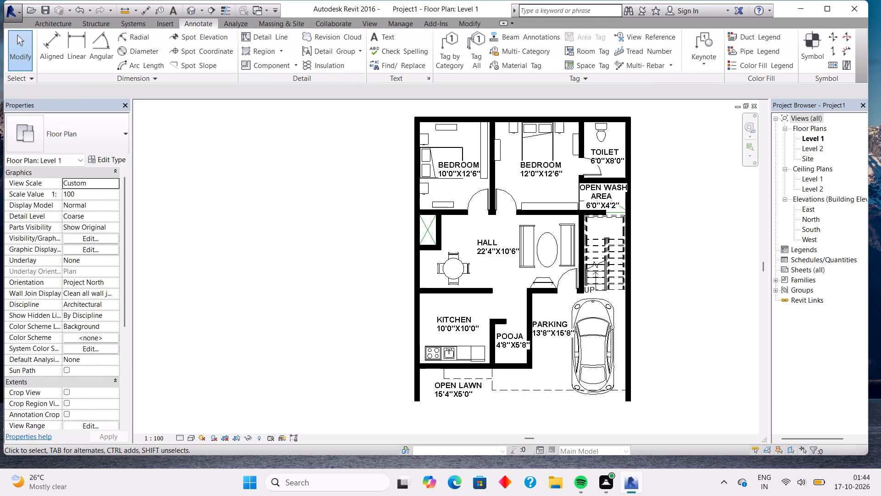
Draw a 17'-0" Generic - 200mm wall along the open lawn's front, from the kitchen-side outer wall's end toward the parking.
{"action": "left_click", "coordinate": [62, 17]}
{"action": "left_click", "coordinate": [56, 26]}
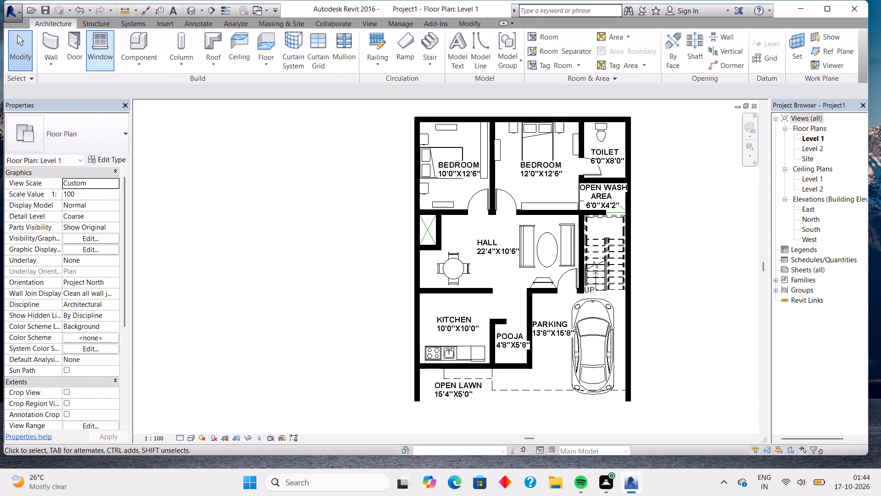
{"action": "left_click", "coordinate": [51, 39]}
{"action": "scroll", "coordinate": [294, 290], "scroll_direction": "up", "scroll_amount": 4}
{"action": "middle_click_drag", "start_coordinate": [313, 325], "coordinate": [310, 317]}
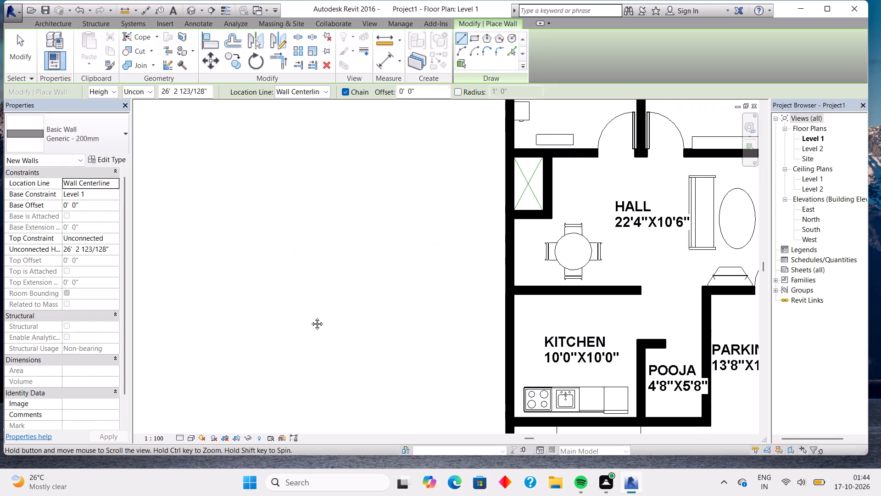
{"action": "middle_click_drag", "start_coordinate": [310, 317], "coordinate": [164, 113]}
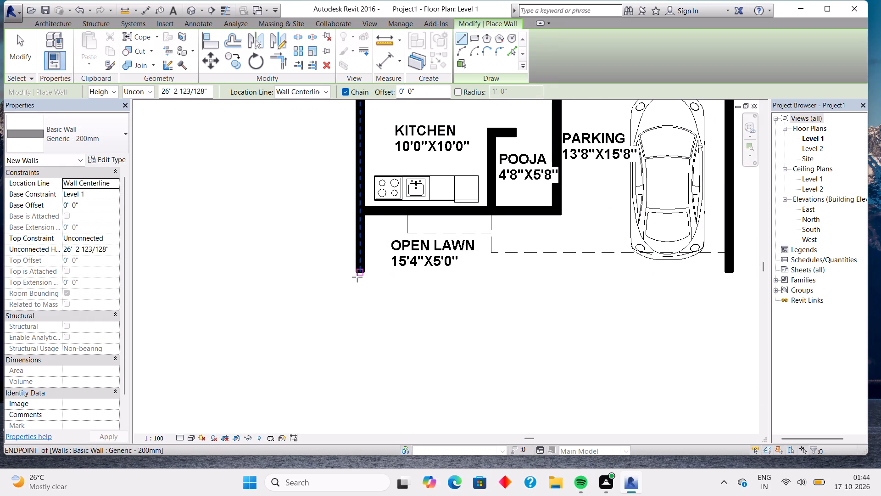
{"action": "left_click", "coordinate": [357, 277]}
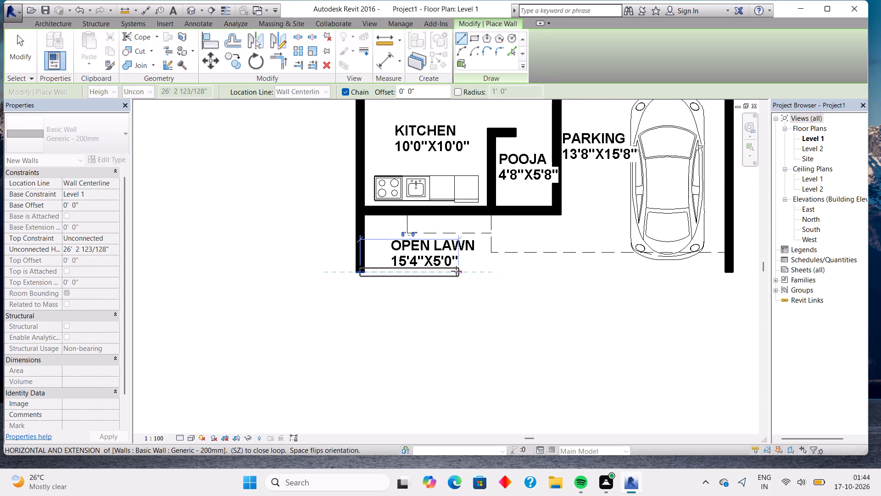
{"action": "key", "text": "Escape"}
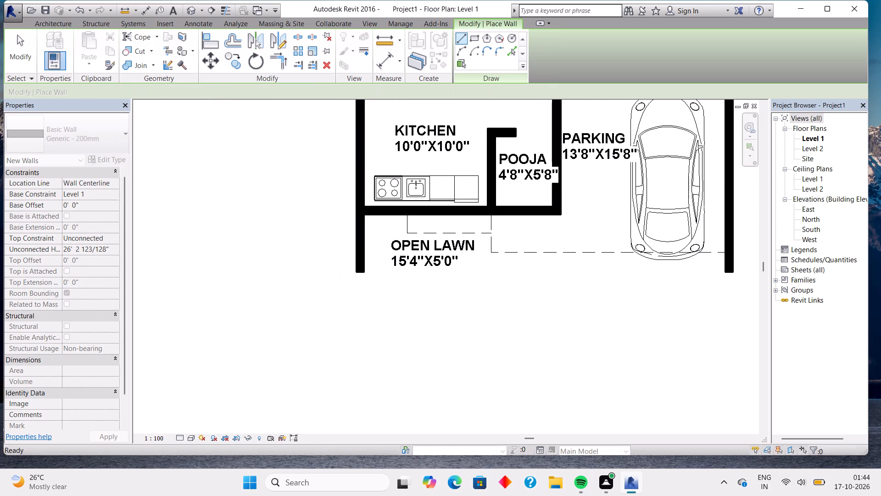
{"action": "left_click", "coordinate": [360, 276]}
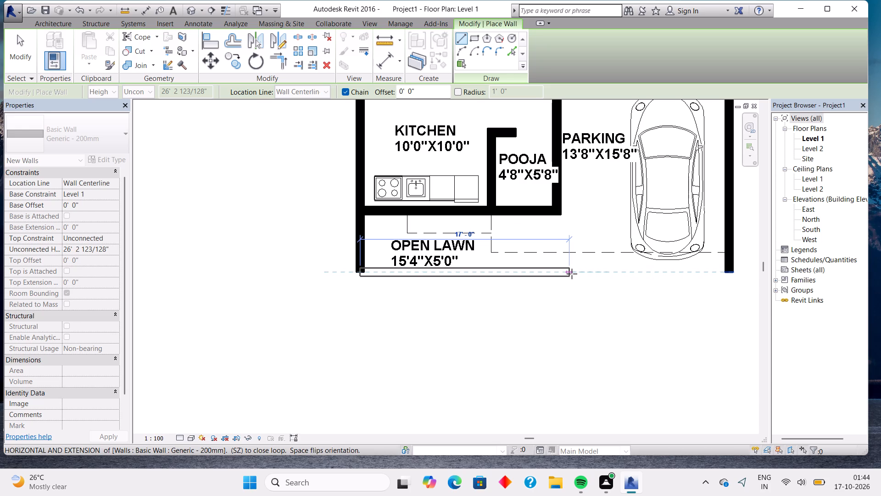
{"action": "left_click", "coordinate": [572, 274]}
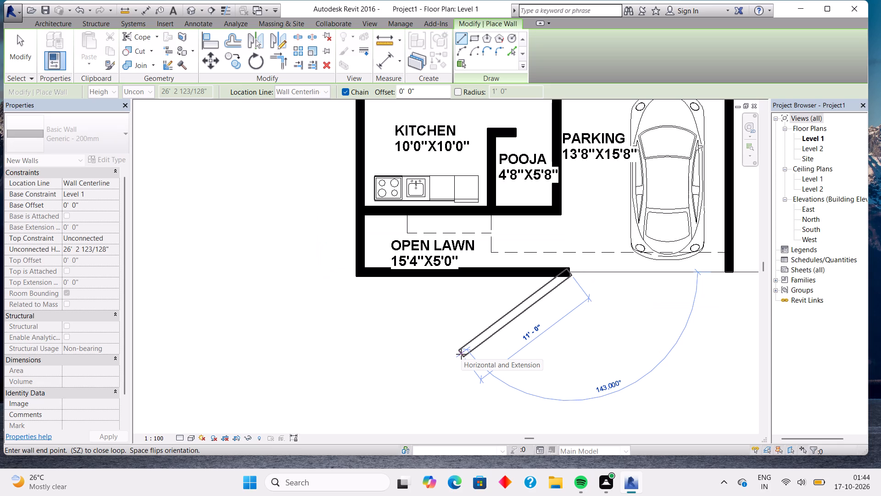
{"action": "key", "text": "Escape"}
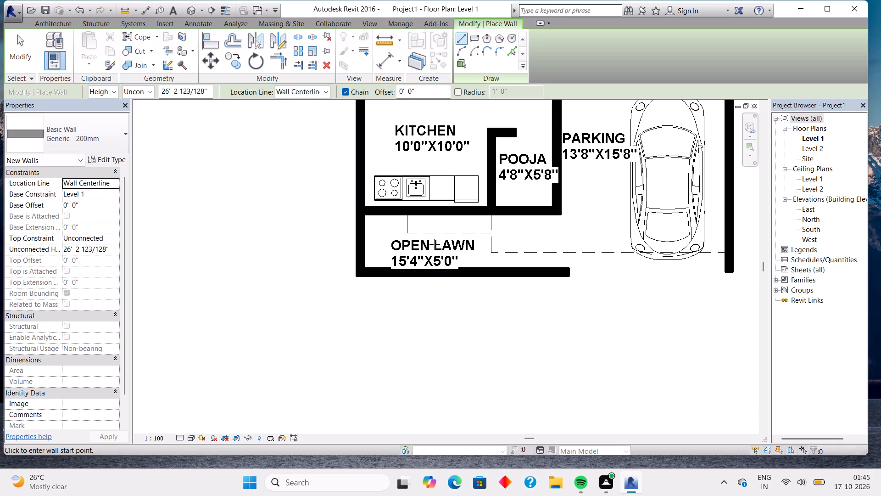
{"action": "key", "text": "Escape"}
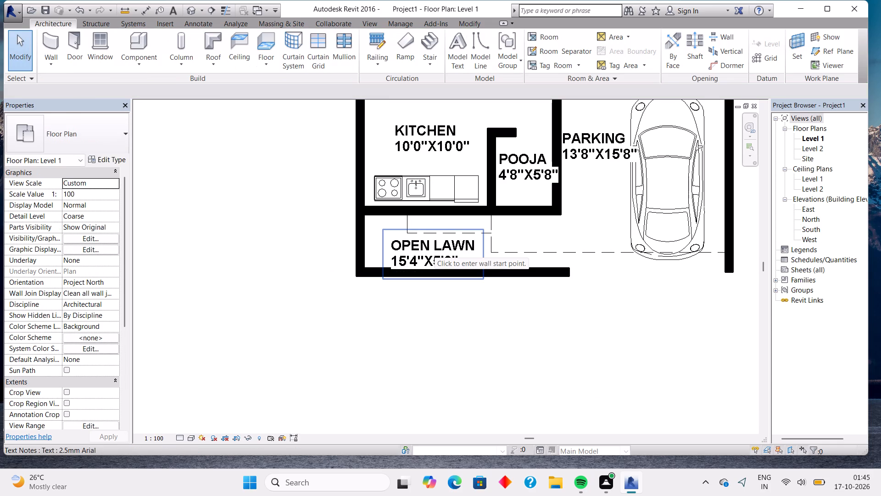
Nudge the OPEN LAWN label up by one increment, clear of the new front wall.
{"action": "left_click", "coordinate": [435, 244]}
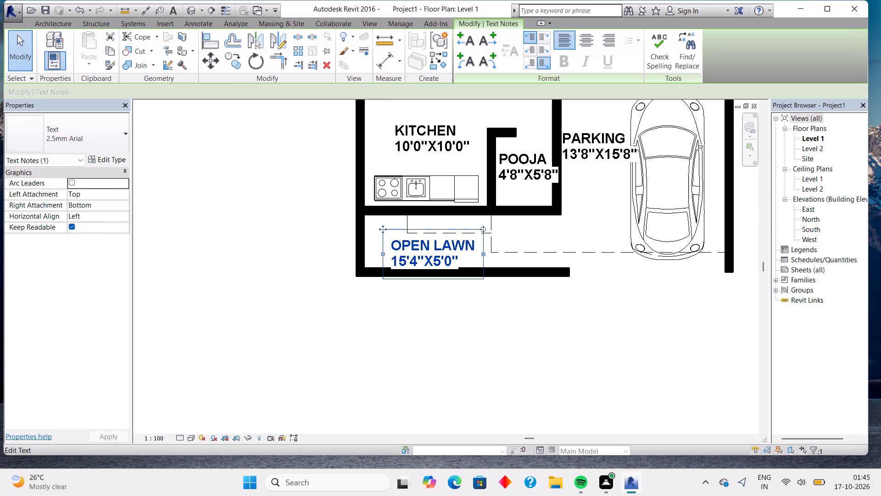
{"action": "key", "text": "Up"}
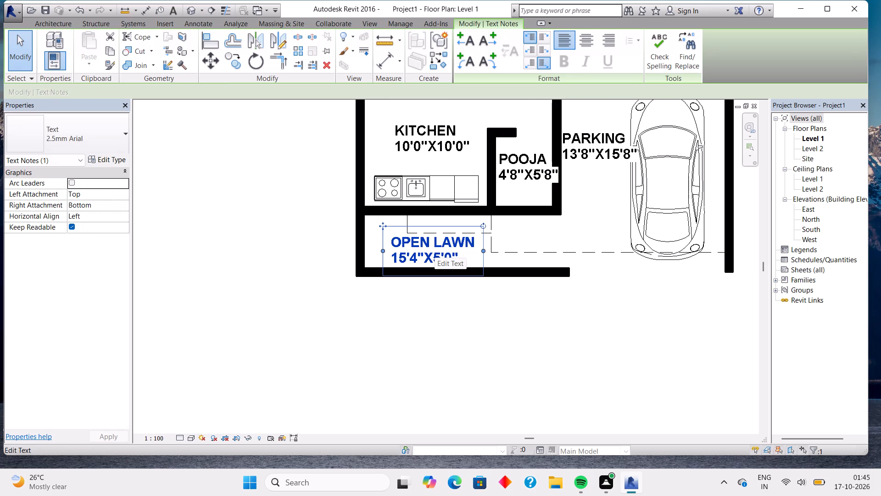
{"action": "key", "text": "Escape"}
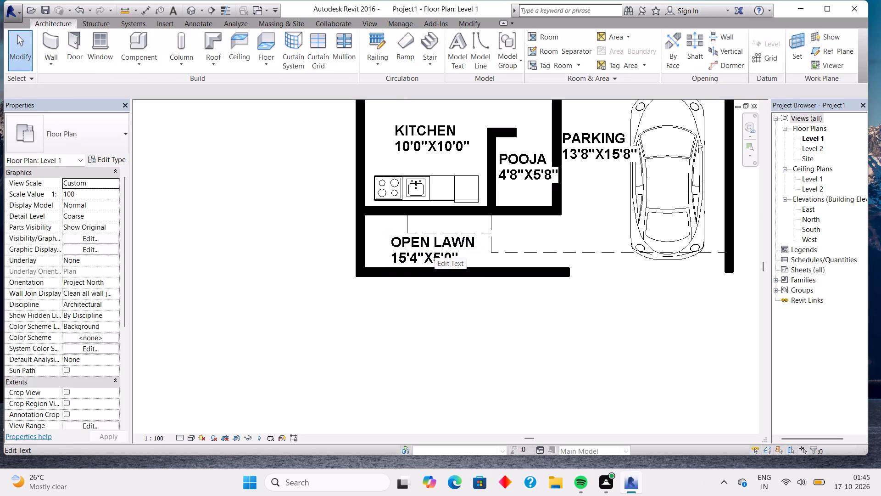
Nudge the car in the parking area up by three increments and right by five, toward the outer wall.
{"action": "middle_click_drag", "start_coordinate": [618, 285], "coordinate": [596, 296]}
{"action": "scroll", "coordinate": [608, 287], "scroll_direction": "up", "scroll_amount": 1}
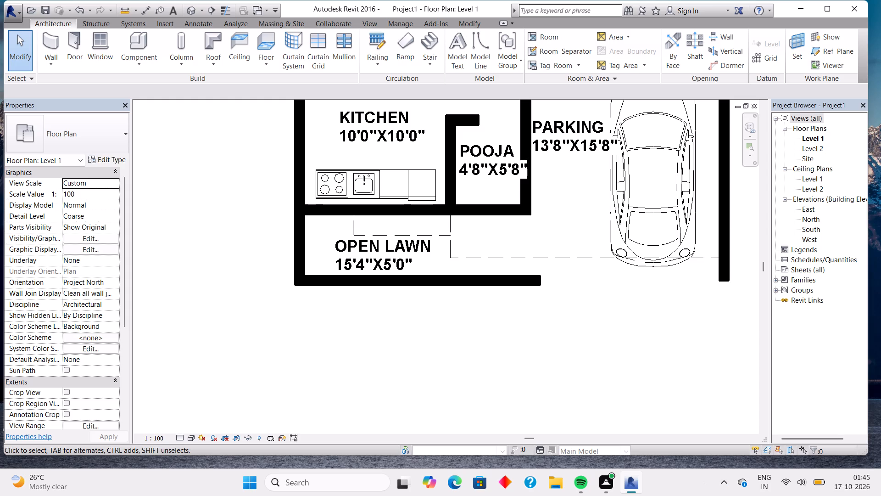
{"action": "middle_click_drag", "start_coordinate": [605, 265], "coordinate": [592, 340]}
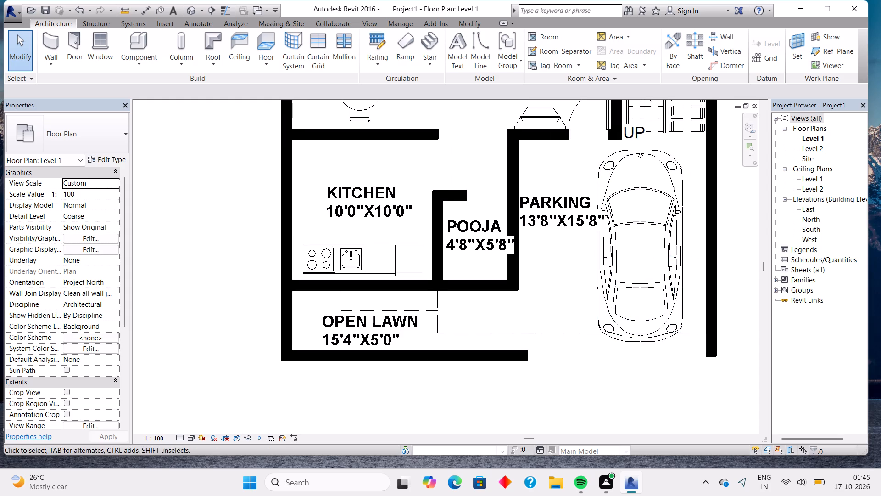
{"action": "left_click", "coordinate": [637, 255]}
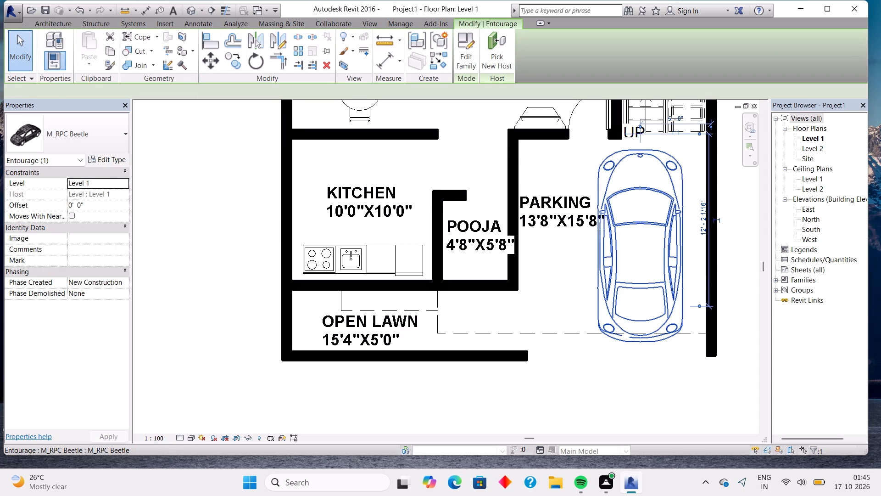
{"action": "key", "text": "Up"}
{"action": "key", "text": "Up"}
{"action": "key", "text": "Up"}
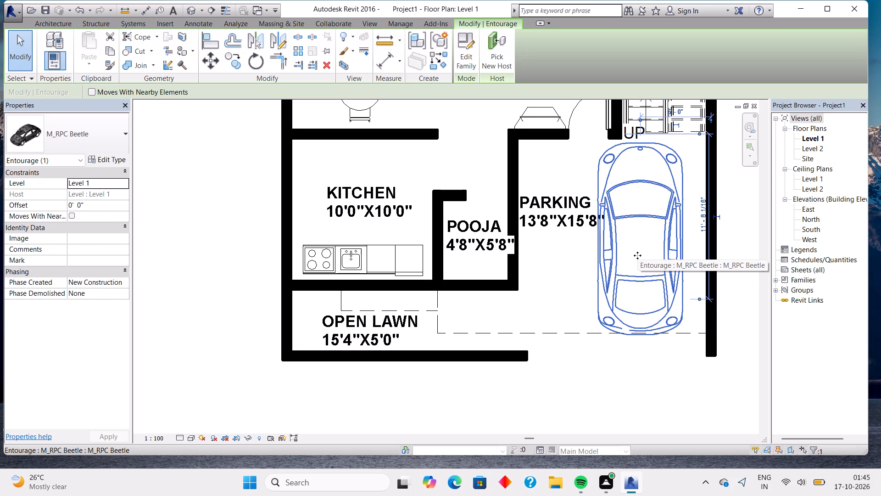
{"action": "key", "text": "Right"}
{"action": "key", "text": "Right"}
{"action": "key", "text": "Right"}
{"action": "key", "text": "Right"}
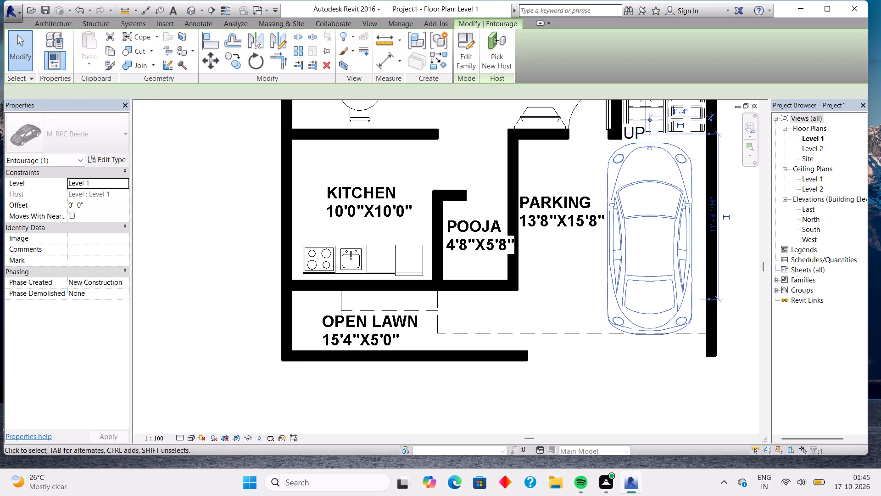
{"action": "key", "text": "Right"}
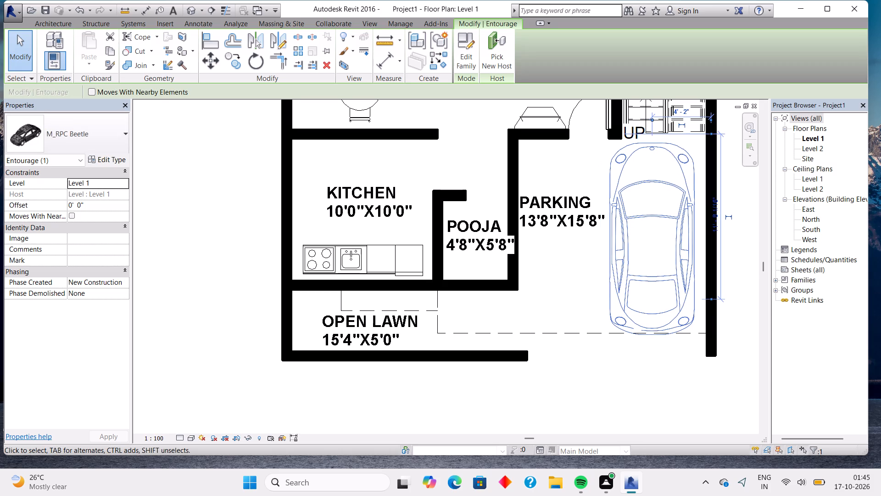
Nudge the car in the parking area up by one more increment.
{"action": "key", "text": "Up"}
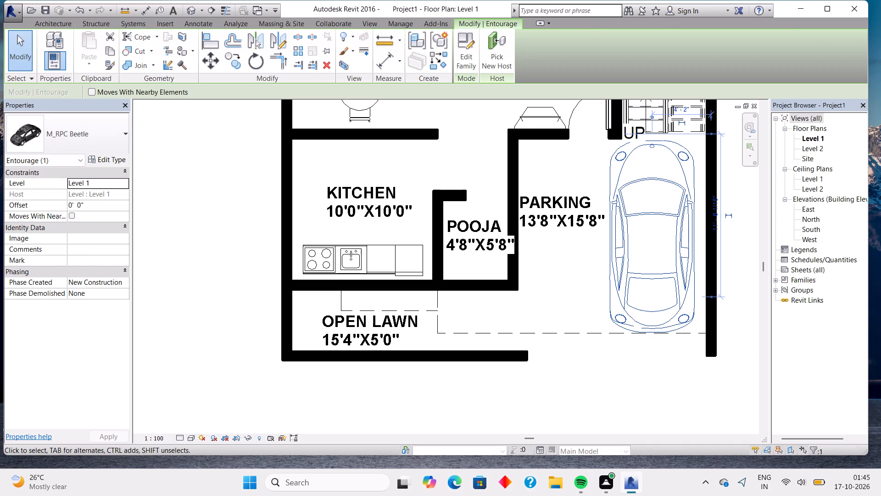
{"action": "left_click", "coordinate": [652, 388]}
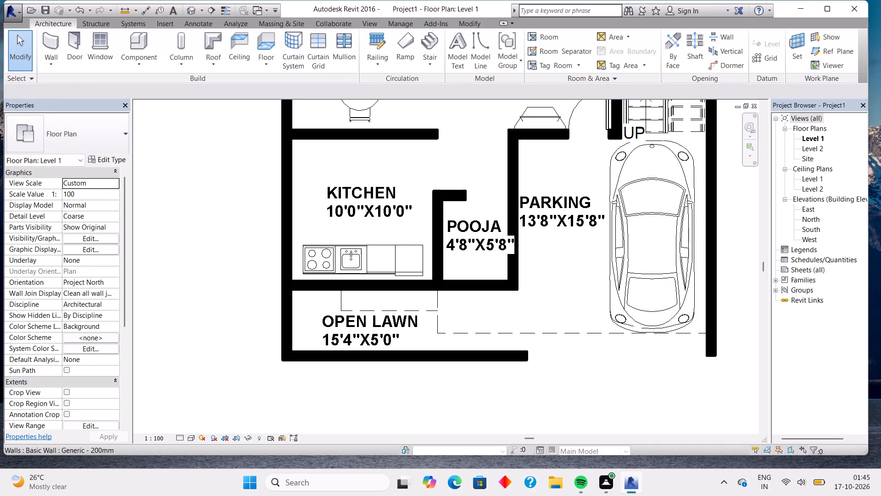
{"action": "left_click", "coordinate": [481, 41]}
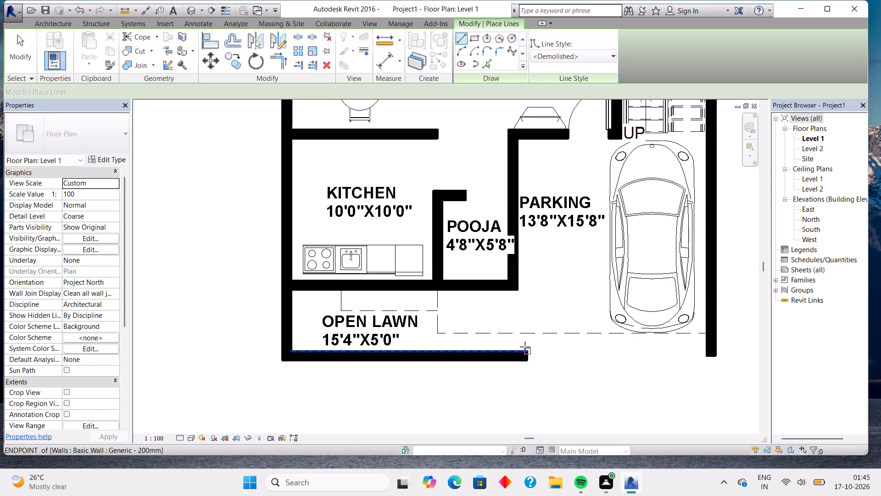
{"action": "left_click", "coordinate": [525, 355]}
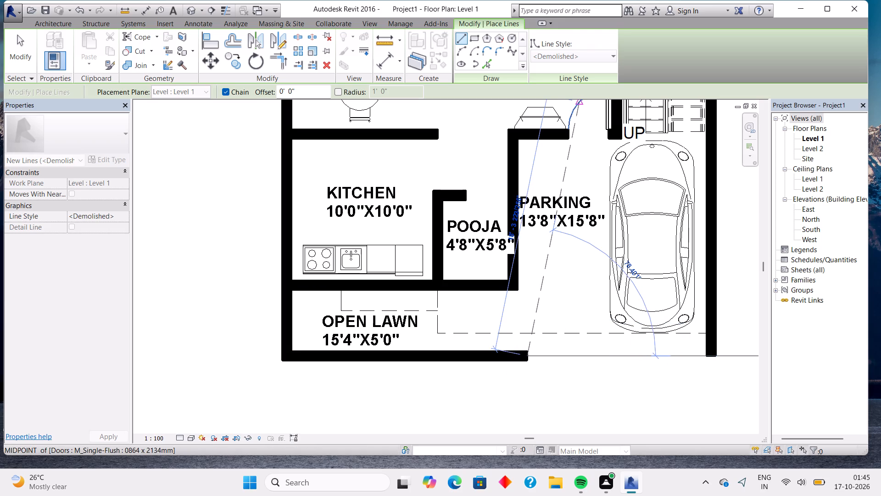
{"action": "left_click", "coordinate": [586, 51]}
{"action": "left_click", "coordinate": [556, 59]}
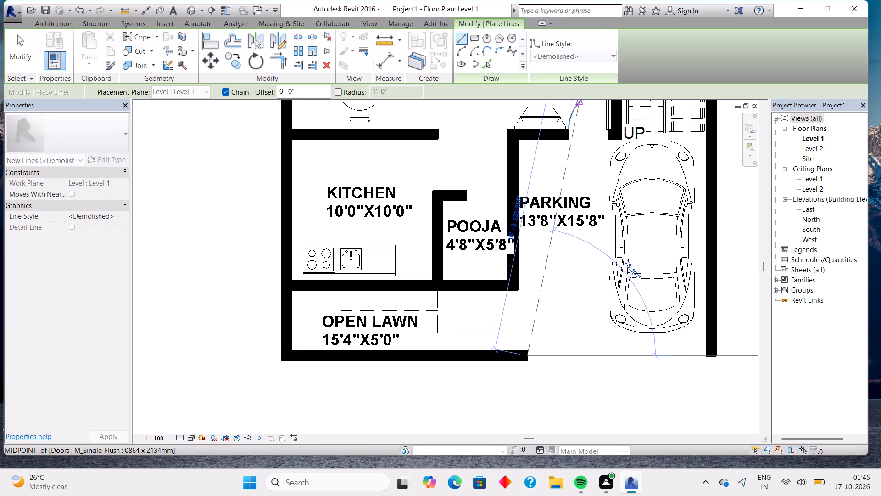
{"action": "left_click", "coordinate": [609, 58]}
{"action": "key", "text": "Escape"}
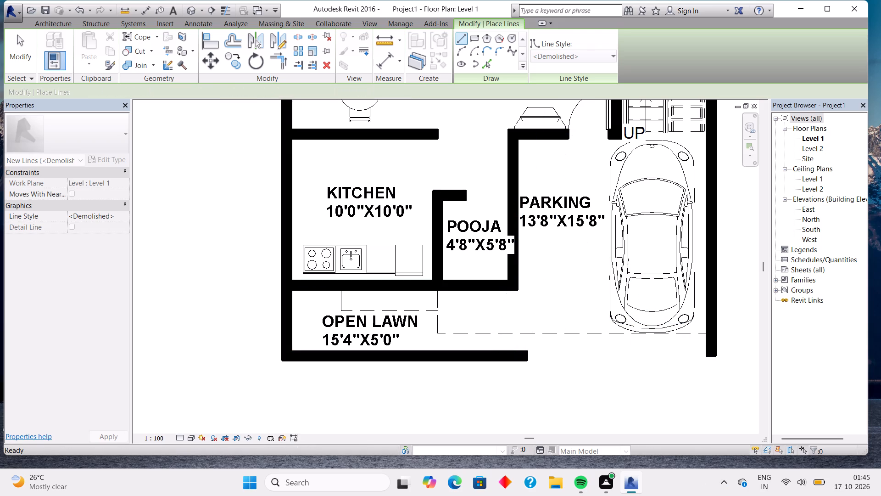
Draw a model line in the Medium Lines style across the parking opening, from the front wall's end to the opposite outer wall.
{"action": "left_click", "coordinate": [604, 61]}
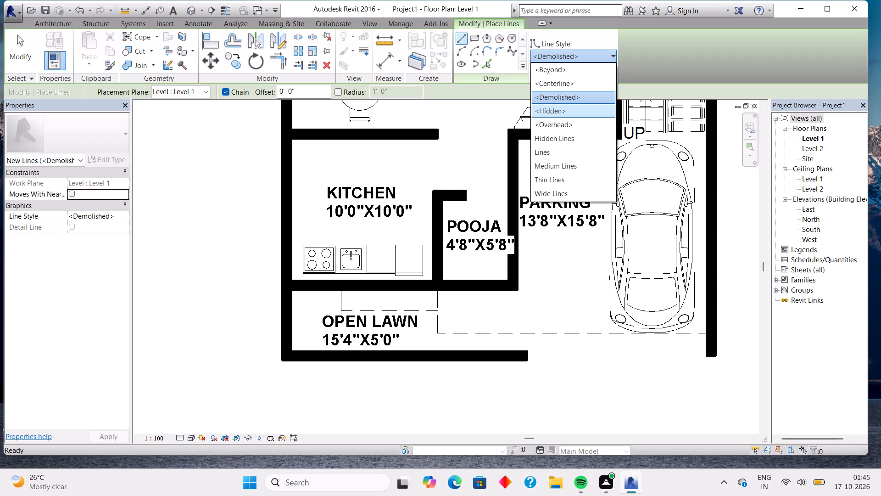
{"action": "left_click", "coordinate": [575, 162]}
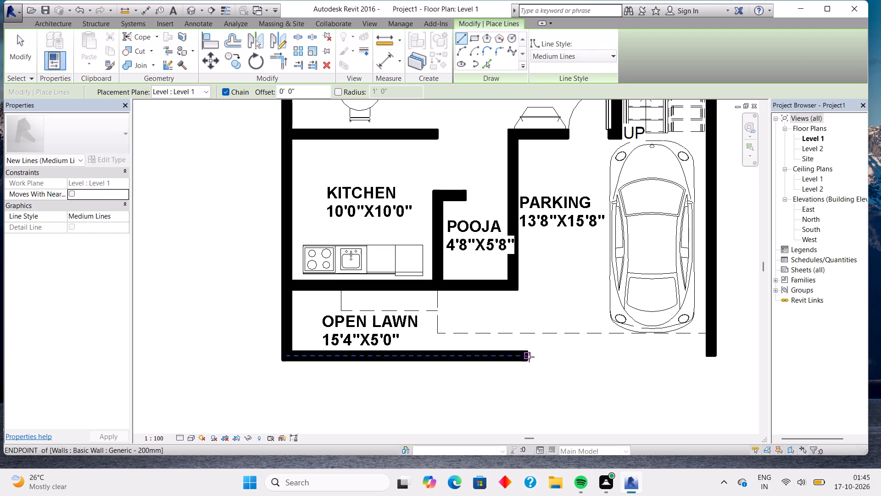
{"action": "left_click", "coordinate": [529, 357]}
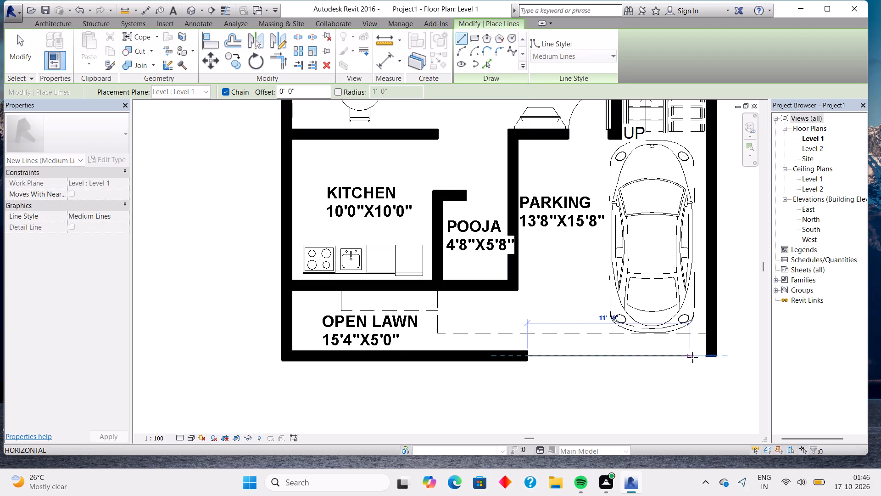
{"action": "left_click", "coordinate": [703, 355]}
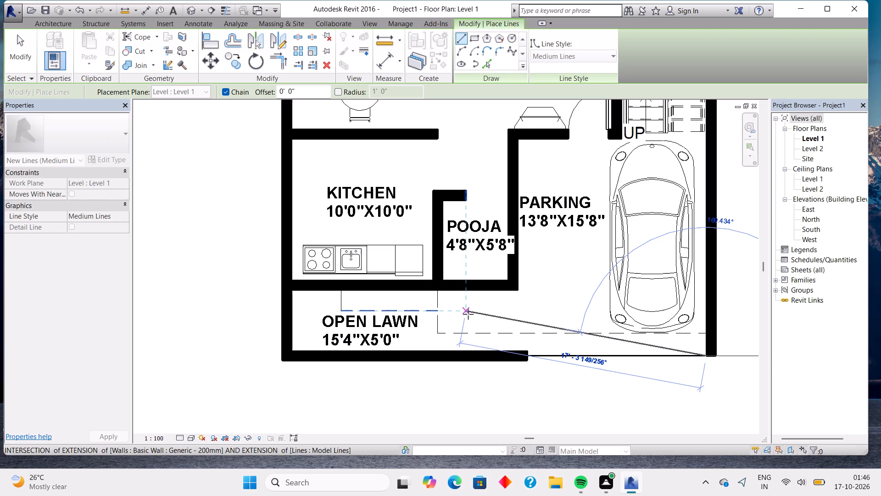
{"action": "key", "text": "Escape"}
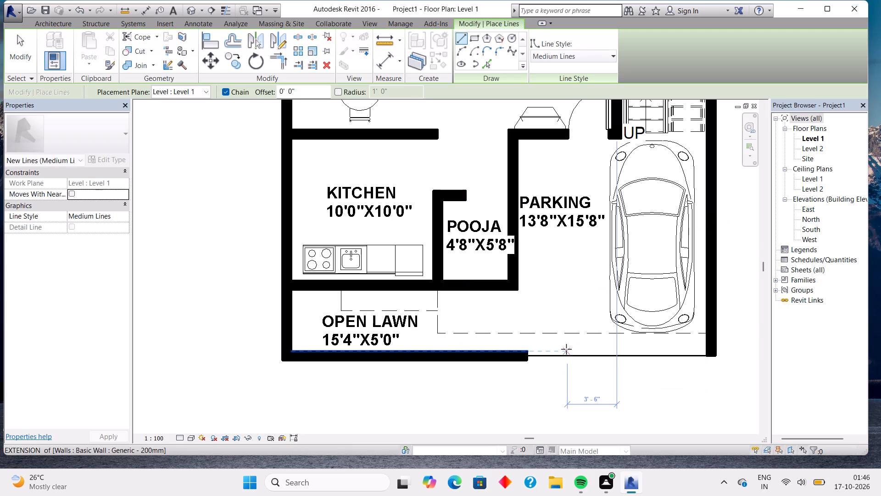
Place a 1700 x 2000mm M_Door-Double-Flush_Panel-Double-Acting door in the front wall, centred 3'-6" from the wall's parking end.
{"action": "scroll", "coordinate": [655, 440], "scroll_direction": "down", "scroll_amount": 2}
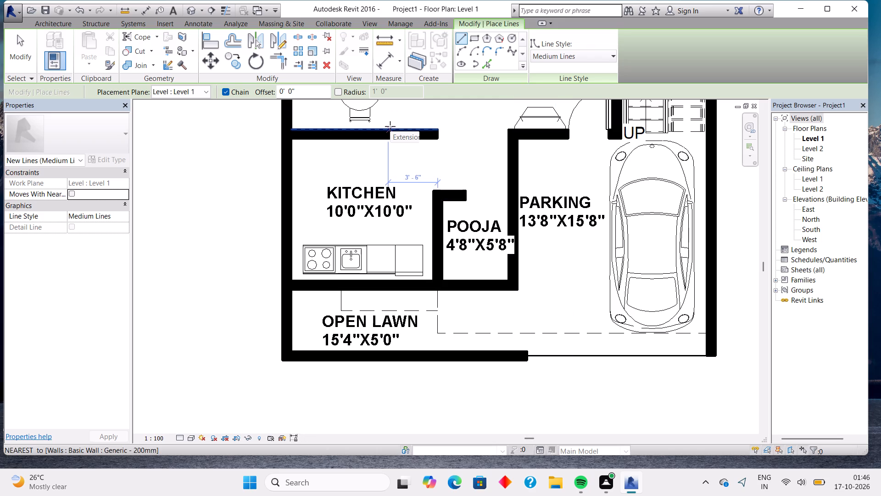
{"action": "scroll", "coordinate": [531, 277], "scroll_direction": "down", "scroll_amount": 3}
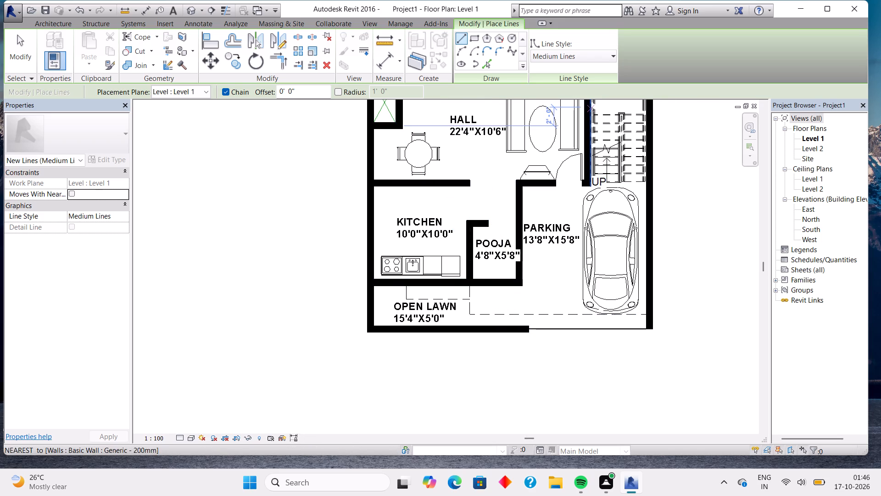
{"action": "left_click", "coordinate": [52, 20]}
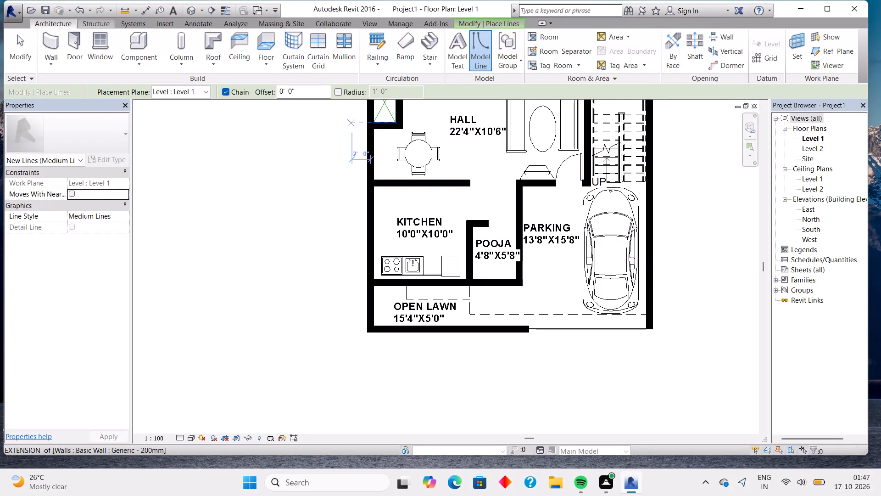
{"action": "left_click", "coordinate": [69, 36]}
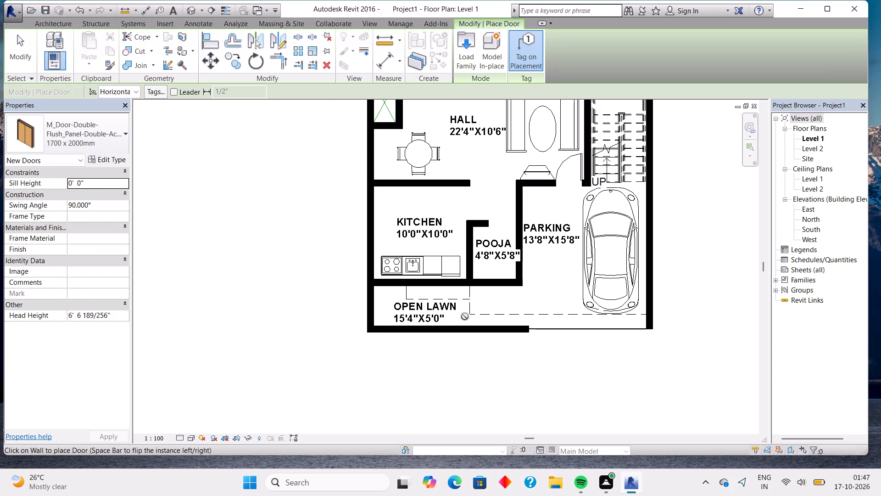
{"action": "left_click", "coordinate": [497, 323]}
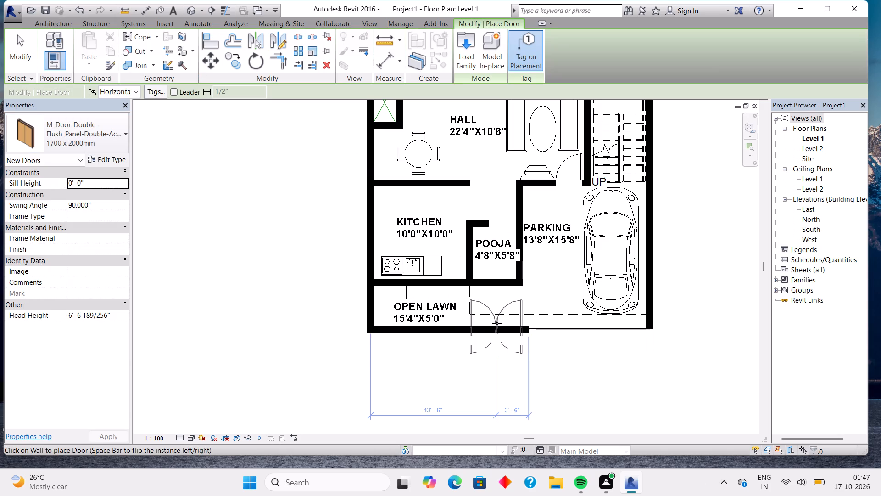
{"action": "key", "text": "Escape"}
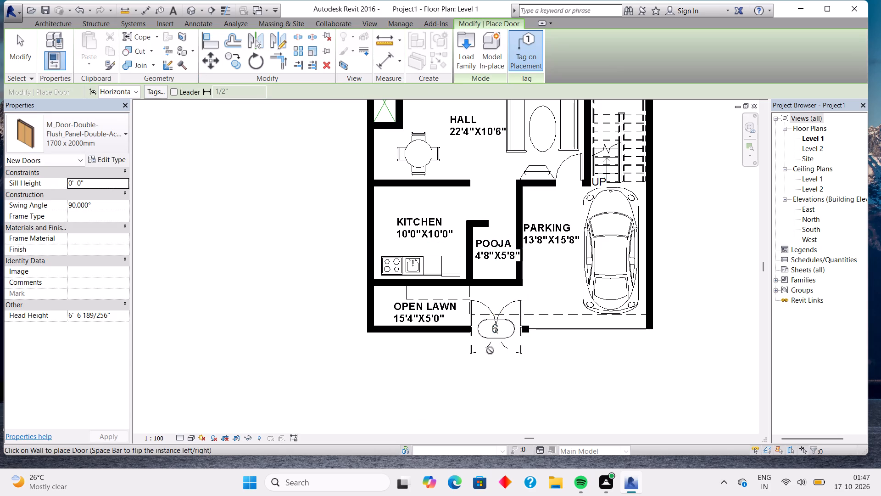
{"action": "scroll", "coordinate": [490, 350], "scroll_direction": "up", "scroll_amount": 6}
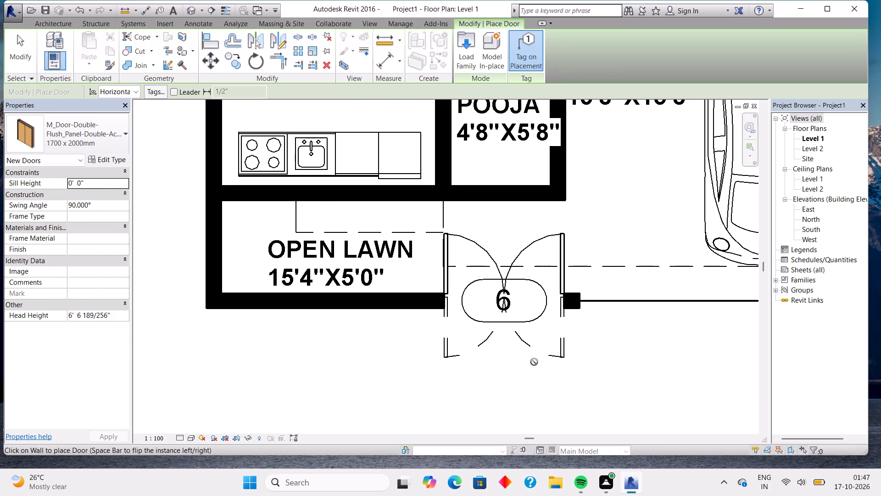
{"action": "key", "text": "Escape"}
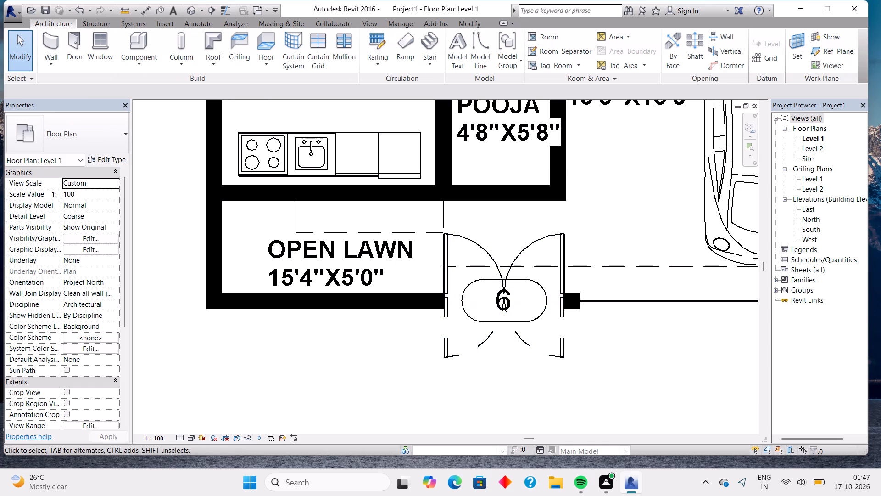
Delete the door tag on the new double door in the front wall.
{"action": "left_click", "coordinate": [522, 321]}
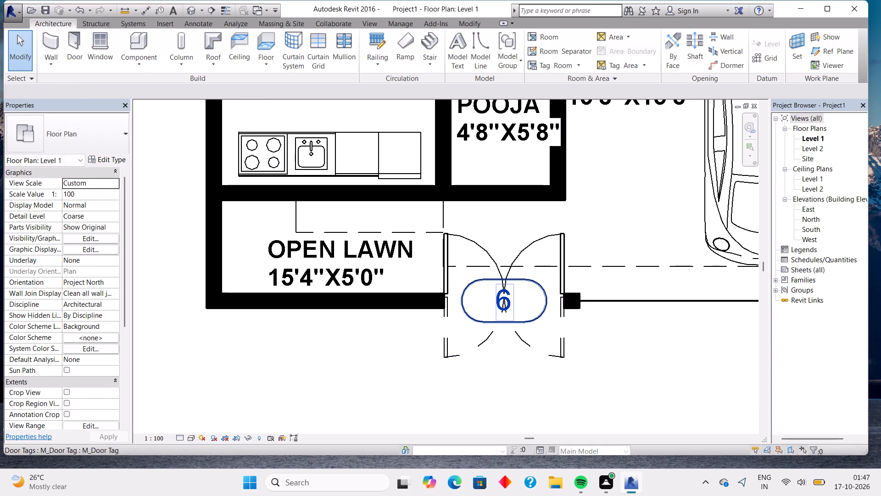
{"action": "key", "text": "Delete"}
{"action": "scroll", "coordinate": [522, 321], "scroll_direction": "down", "scroll_amount": 6}
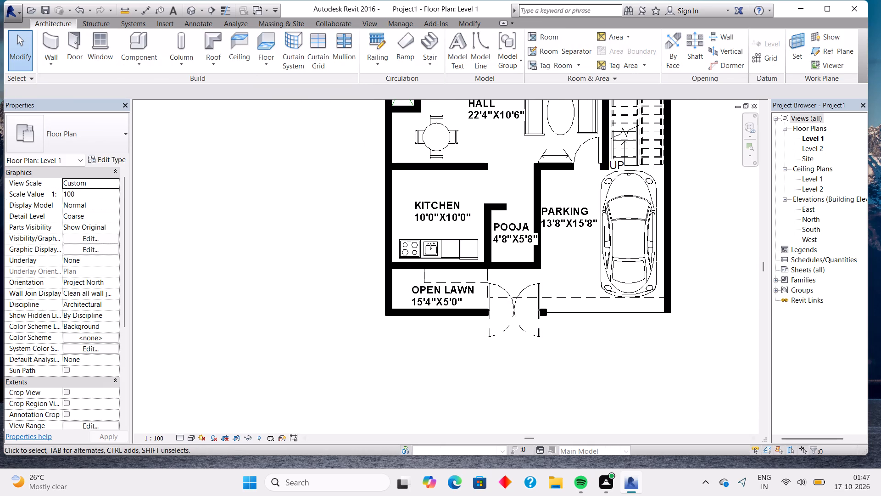
{"action": "key", "text": "Escape"}
Nudge the PARKING label right by one increment, away from the pooja room wall.
{"action": "scroll", "coordinate": [619, 361], "scroll_direction": "down", "scroll_amount": 3}
{"action": "middle_click_drag", "start_coordinate": [686, 232], "coordinate": [668, 276]}
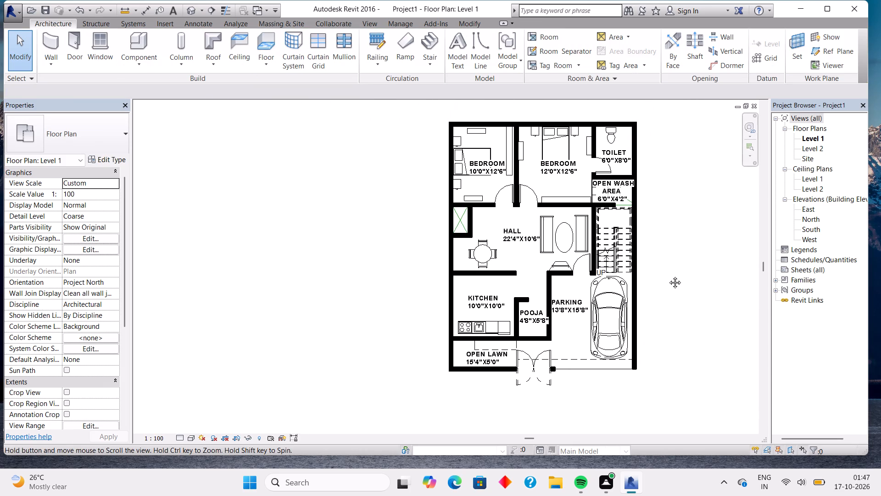
{"action": "middle_click_drag", "start_coordinate": [668, 276], "coordinate": [667, 278]}
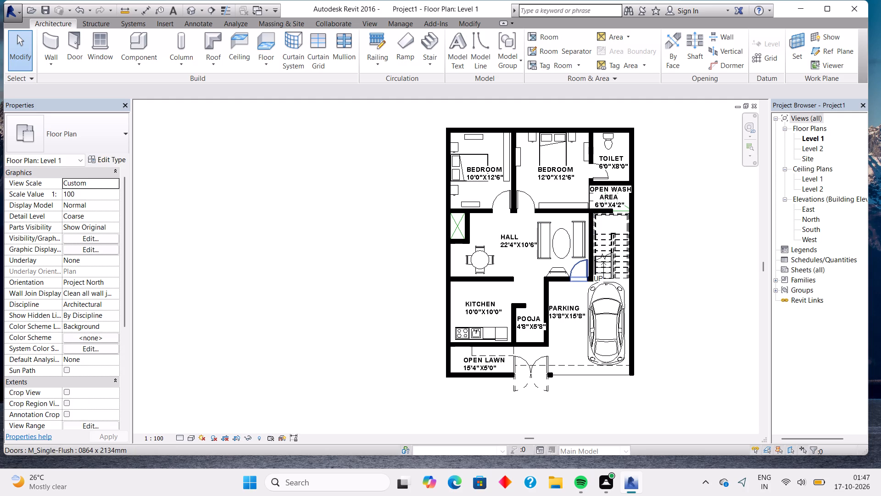
{"action": "left_click", "coordinate": [566, 313]}
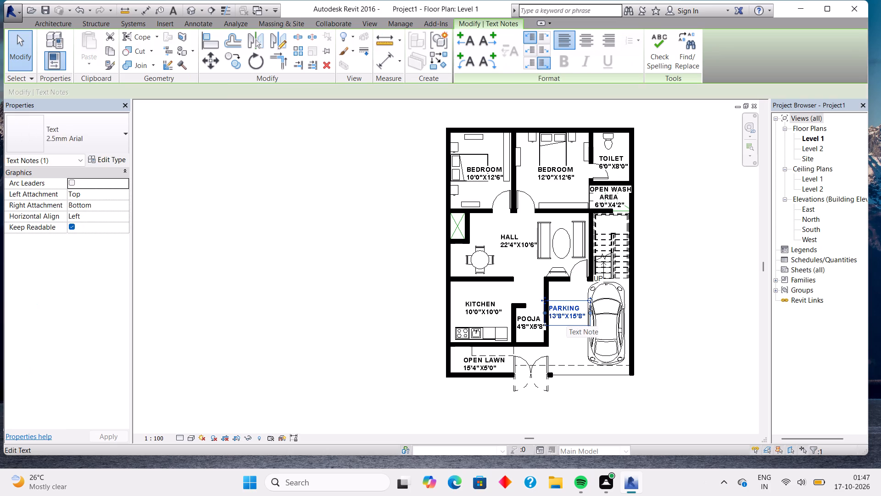
{"action": "key", "text": "Right"}
{"action": "key", "text": "Escape"}
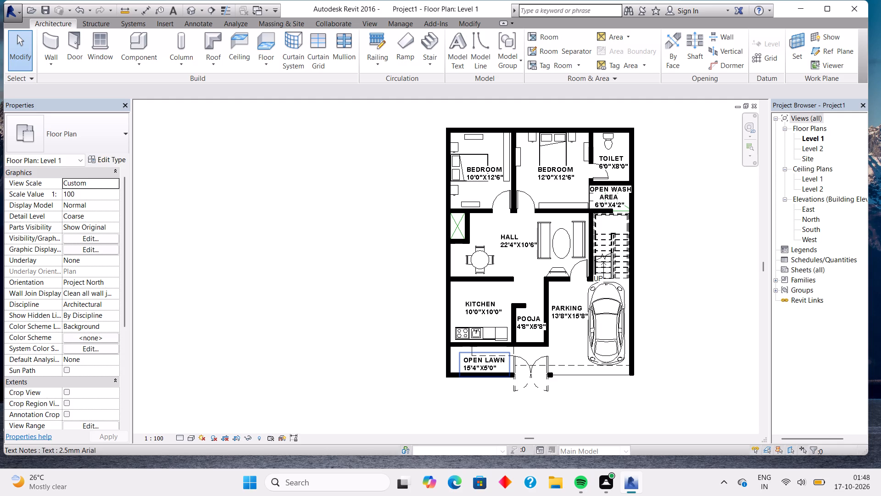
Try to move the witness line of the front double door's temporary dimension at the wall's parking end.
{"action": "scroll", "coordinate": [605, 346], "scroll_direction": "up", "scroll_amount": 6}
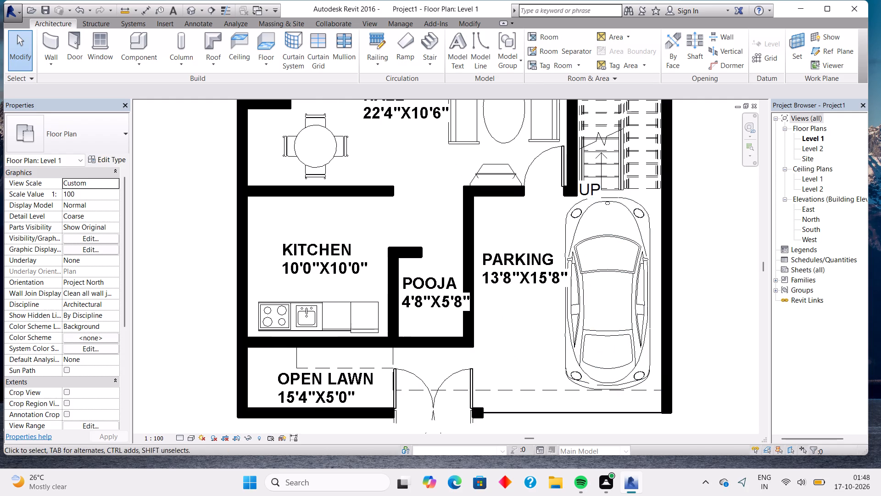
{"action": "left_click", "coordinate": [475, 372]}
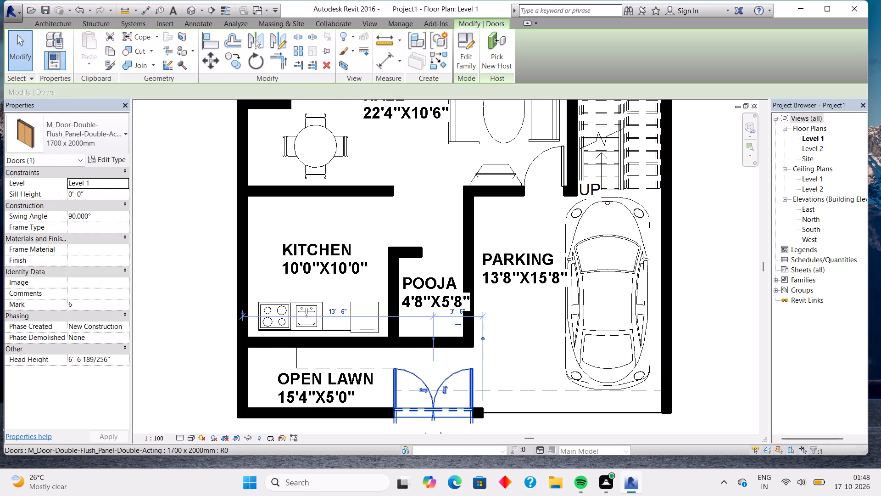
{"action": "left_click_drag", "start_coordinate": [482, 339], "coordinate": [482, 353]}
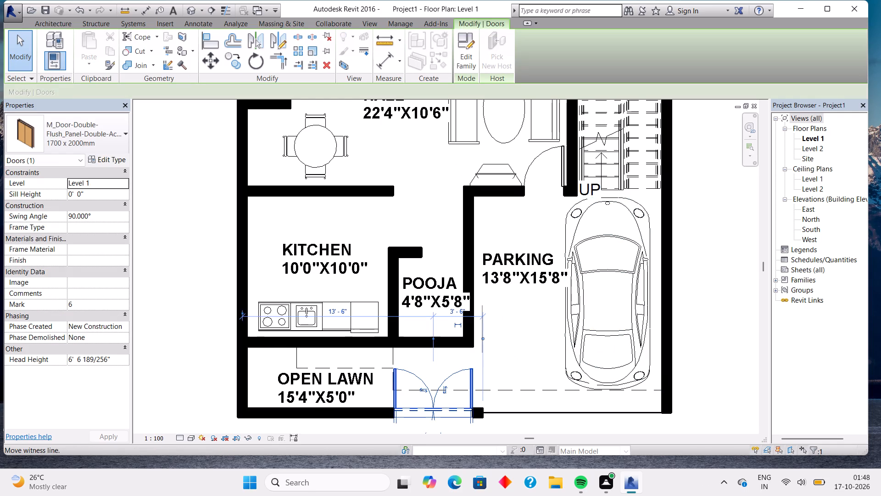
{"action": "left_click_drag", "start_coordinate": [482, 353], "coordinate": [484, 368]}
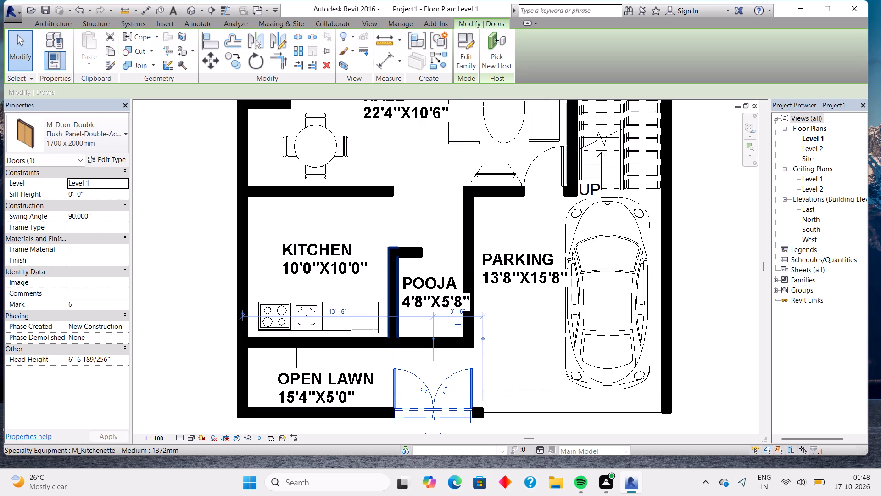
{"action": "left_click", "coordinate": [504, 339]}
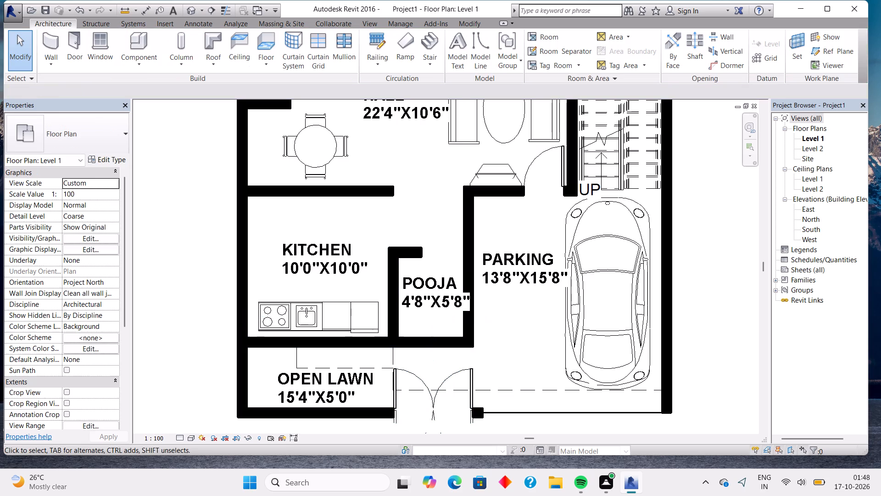
Open the default 3D view and orbit to examine the house front with the double door, parking and car.
{"action": "scroll", "coordinate": [504, 339], "scroll_direction": "down", "scroll_amount": 2}
{"action": "middle_click_drag", "start_coordinate": [504, 339], "coordinate": [506, 306]}
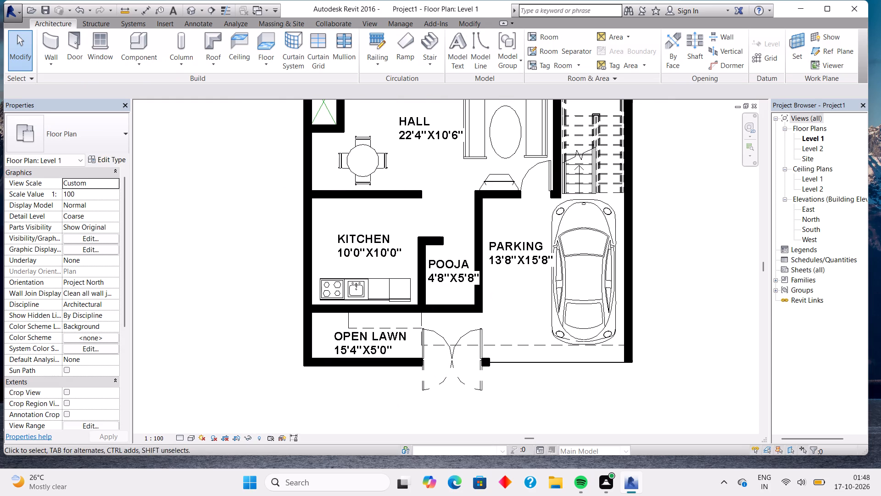
{"action": "left_click", "coordinate": [373, 19]}
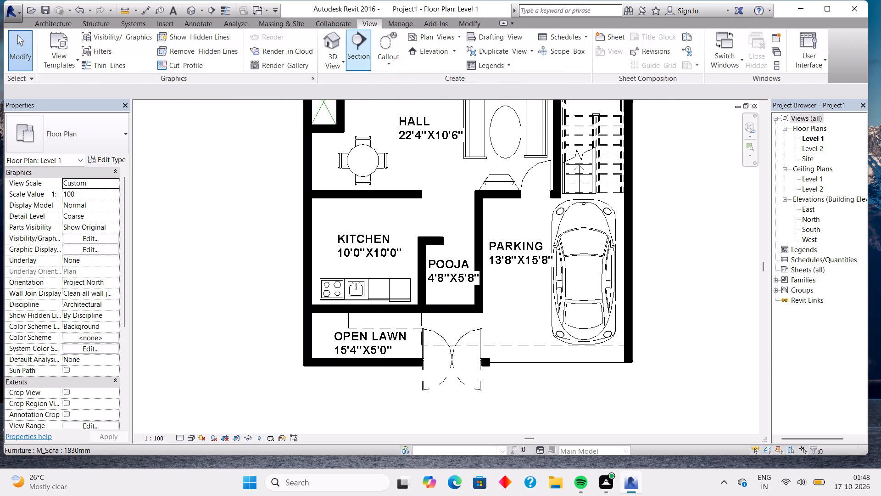
{"action": "left_click", "coordinate": [340, 35]}
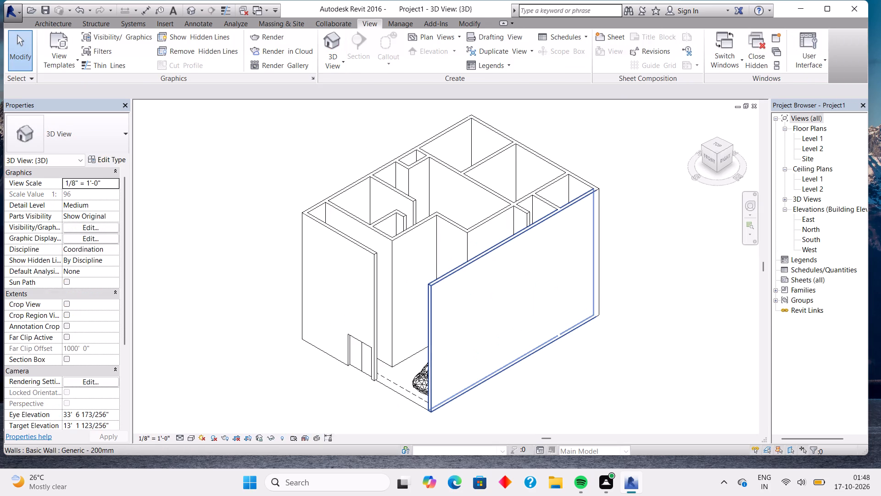
{"action": "middle_click_drag", "start_coordinate": [520, 373], "coordinate": [546, 357]}
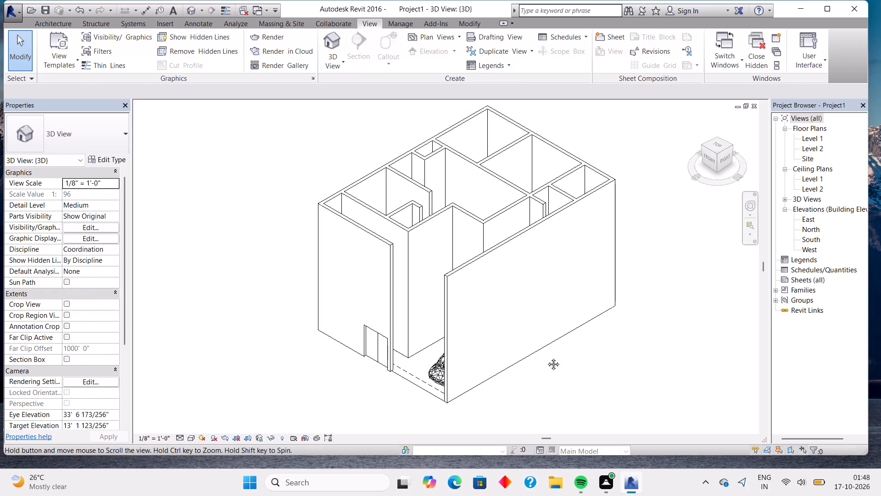
{"action": "middle_click_drag", "start_coordinate": [546, 357], "coordinate": [542, 362]}
{"action": "middle_click_drag", "start_coordinate": [541, 363], "coordinate": [636, 314], "text": "shift"}
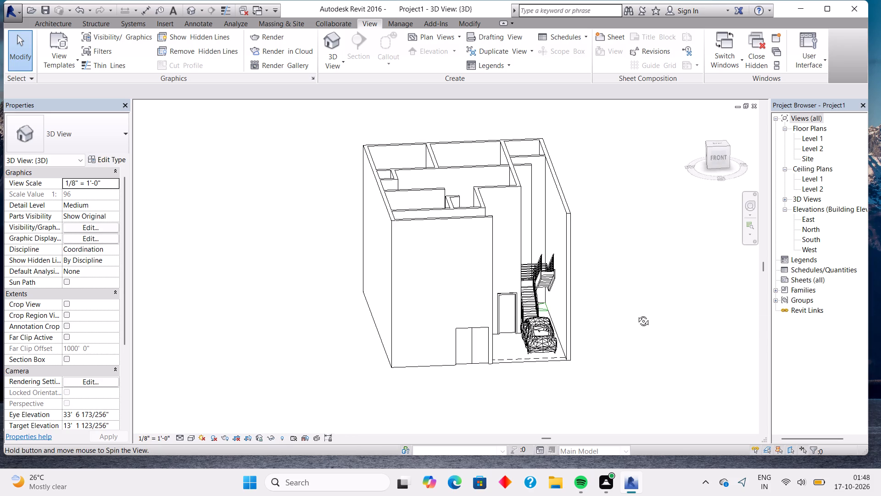
Set the 3D view to Fine detail level and the Realistic visual style.
{"action": "middle_click_drag", "start_coordinate": [636, 314], "coordinate": [597, 341], "text": "shift"}
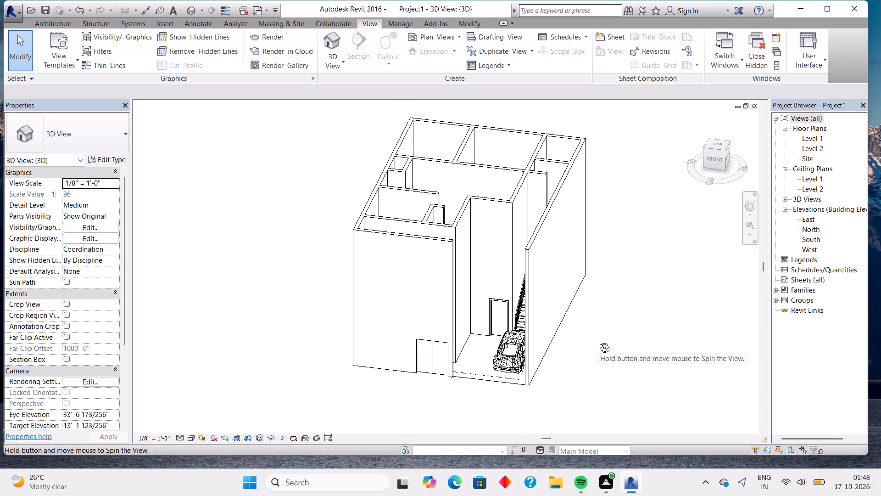
{"action": "middle_click_drag", "start_coordinate": [597, 341], "coordinate": [598, 411], "text": "shift"}
{"action": "scroll", "coordinate": [596, 317], "scroll_direction": "up", "scroll_amount": 5}
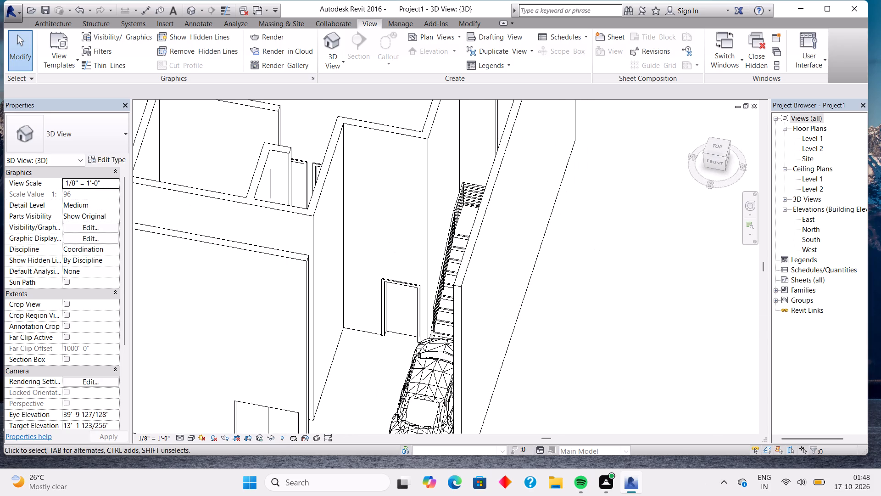
{"action": "left_click", "coordinate": [181, 436]}
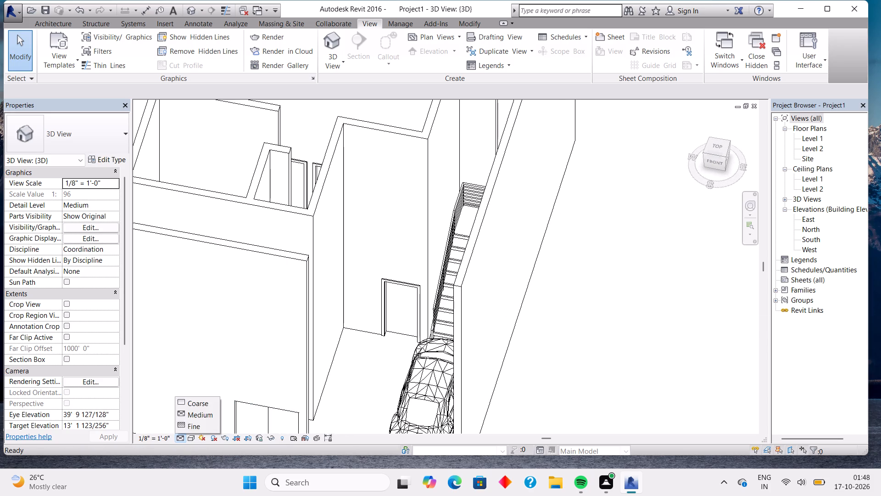
{"action": "left_click", "coordinate": [189, 425]}
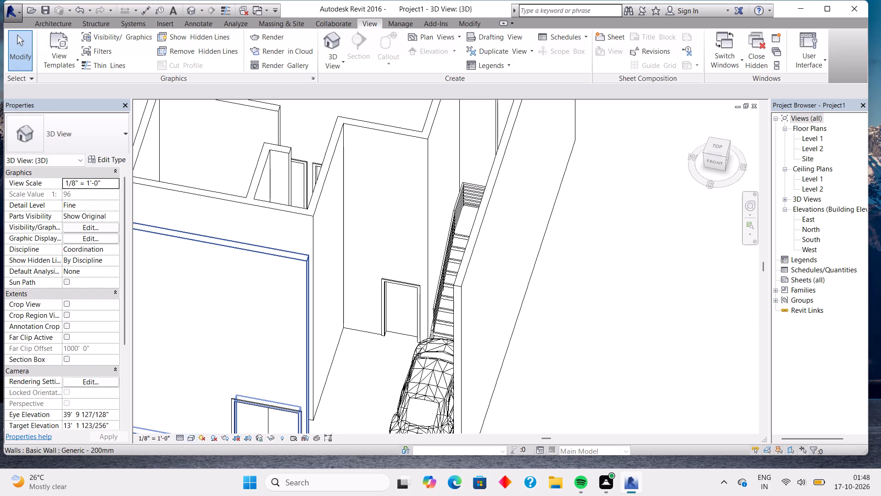
{"action": "left_click", "coordinate": [194, 436]}
{"action": "left_click", "coordinate": [201, 418]}
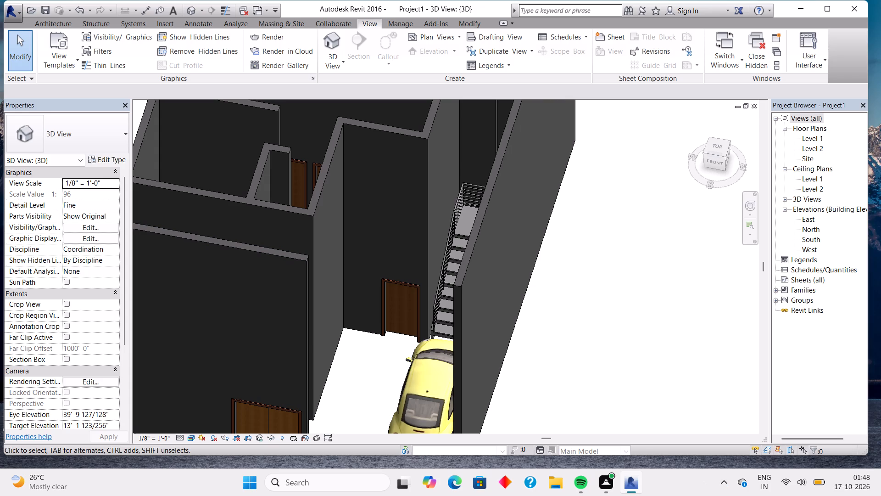
Orbit the realistic 3D model to examine the front double door, parked car, staircase, kitchen and hall from several angles.
{"action": "middle_click_drag", "start_coordinate": [553, 361], "coordinate": [616, 280], "text": "shift"}
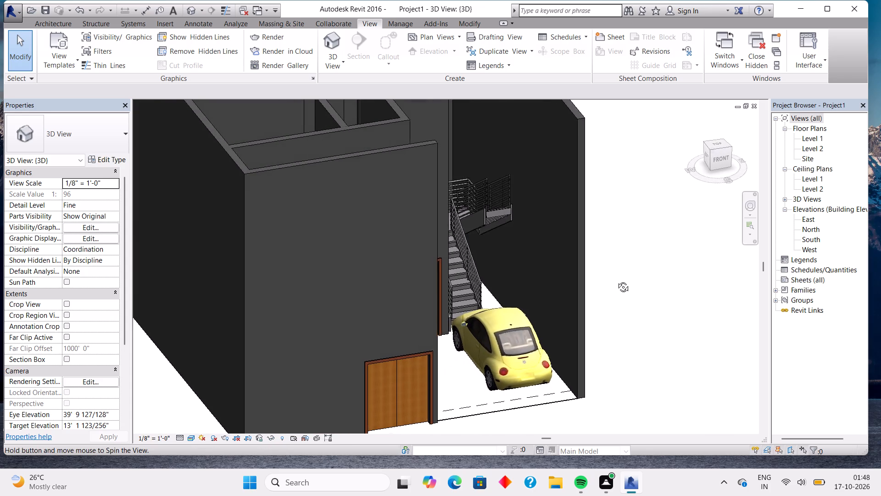
{"action": "middle_click_drag", "start_coordinate": [616, 280], "coordinate": [656, 406], "text": "shift"}
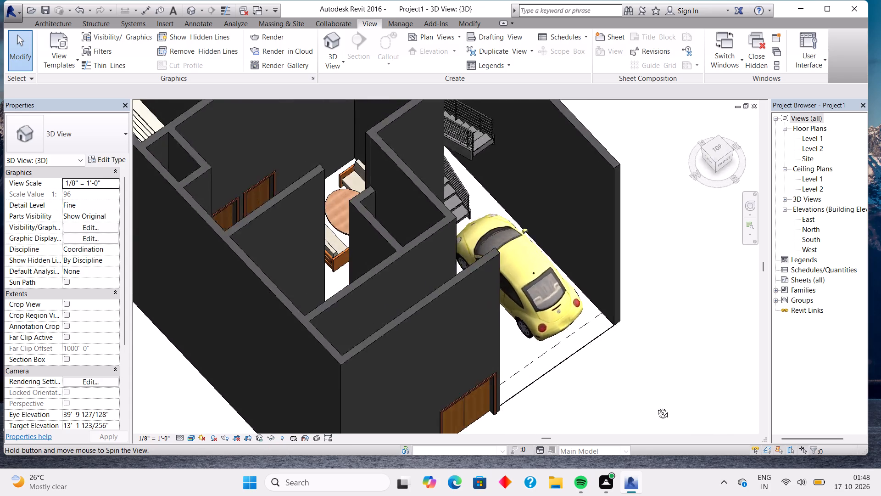
{"action": "middle_click_drag", "start_coordinate": [656, 406], "coordinate": [600, 456], "text": "shift"}
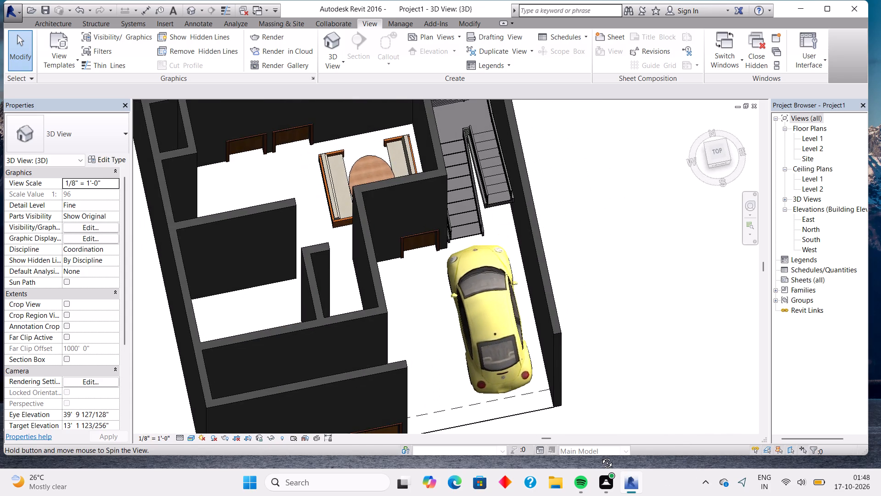
{"action": "middle_click_drag", "start_coordinate": [600, 456], "coordinate": [597, 443], "text": "shift"}
{"action": "middle_click_drag", "start_coordinate": [594, 265], "coordinate": [613, 357]}
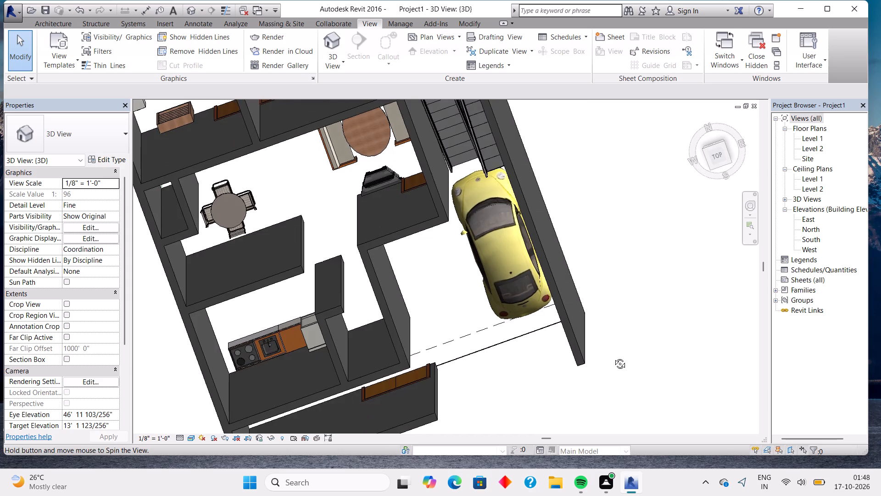
{"action": "middle_click_drag", "start_coordinate": [613, 357], "coordinate": [693, 285]}
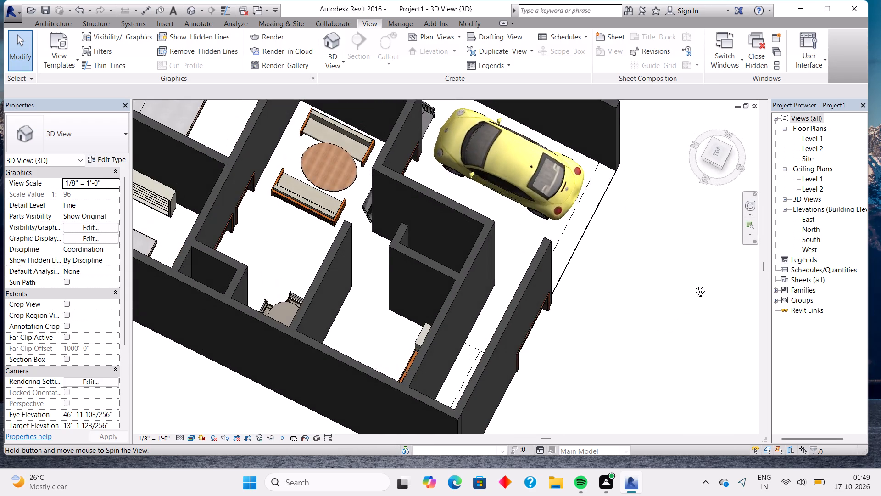
{"action": "middle_click_drag", "start_coordinate": [693, 285], "coordinate": [572, 295]}
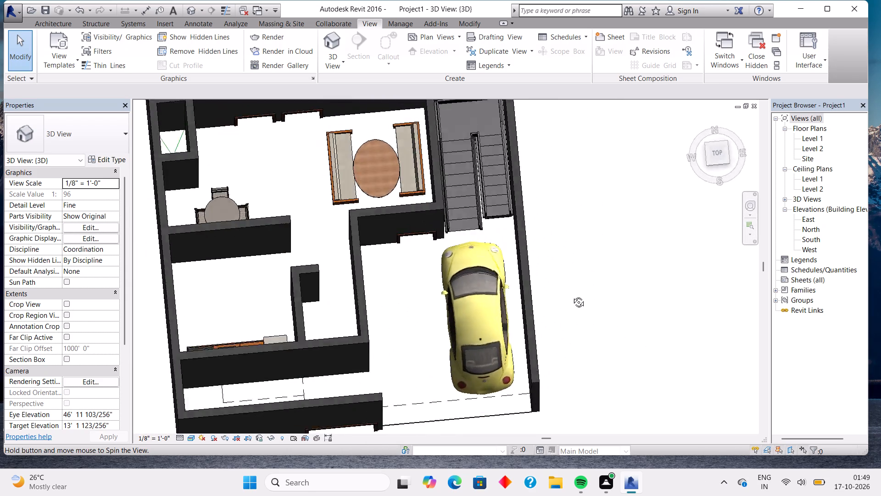
{"action": "middle_click_drag", "start_coordinate": [572, 295], "coordinate": [554, 265]}
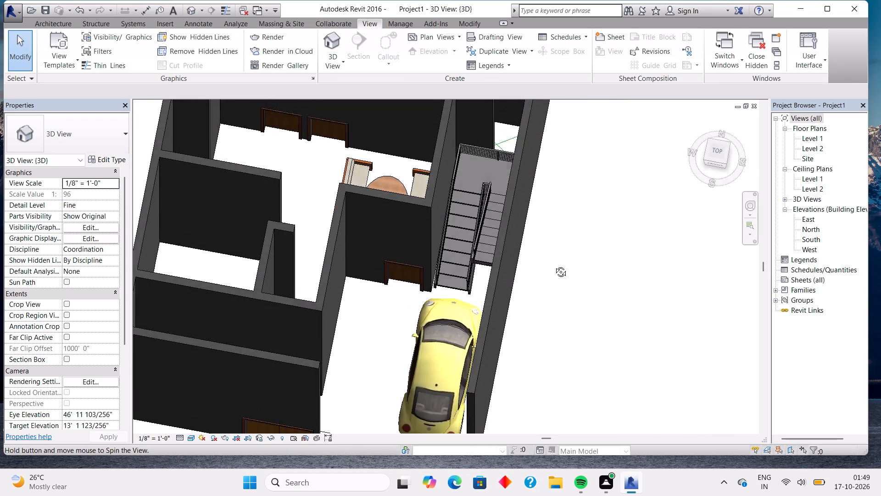
{"action": "middle_click_drag", "start_coordinate": [554, 265], "coordinate": [545, 270]}
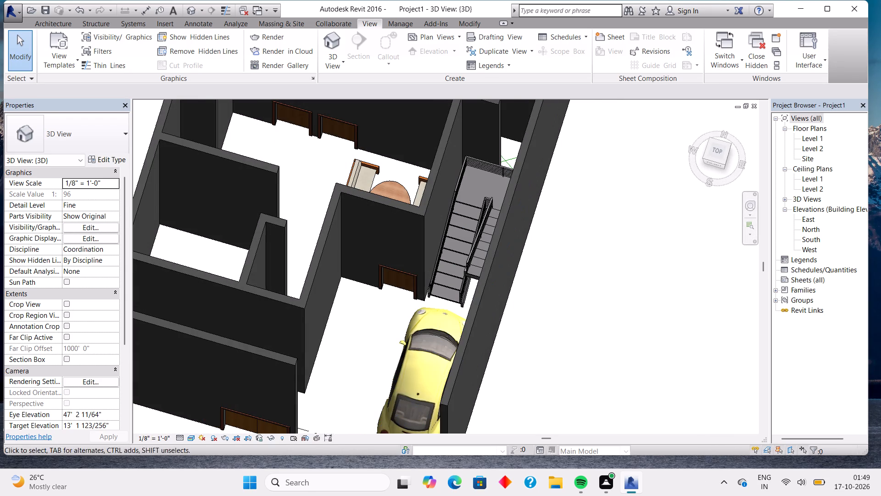
{"action": "middle_click_drag", "start_coordinate": [389, 309], "coordinate": [457, 354]}
{"action": "middle_click_drag", "start_coordinate": [415, 339], "coordinate": [418, 341], "text": "shift"}
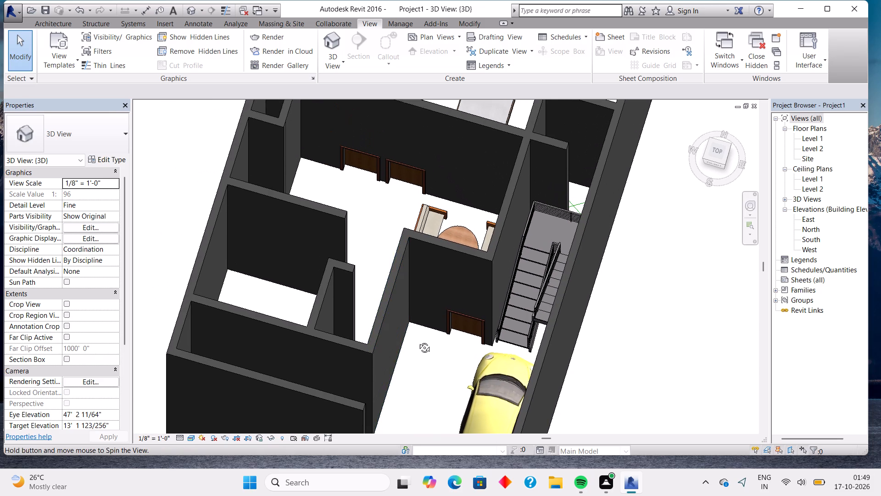
{"action": "middle_click_drag", "start_coordinate": [418, 341], "coordinate": [555, 319], "text": "shift"}
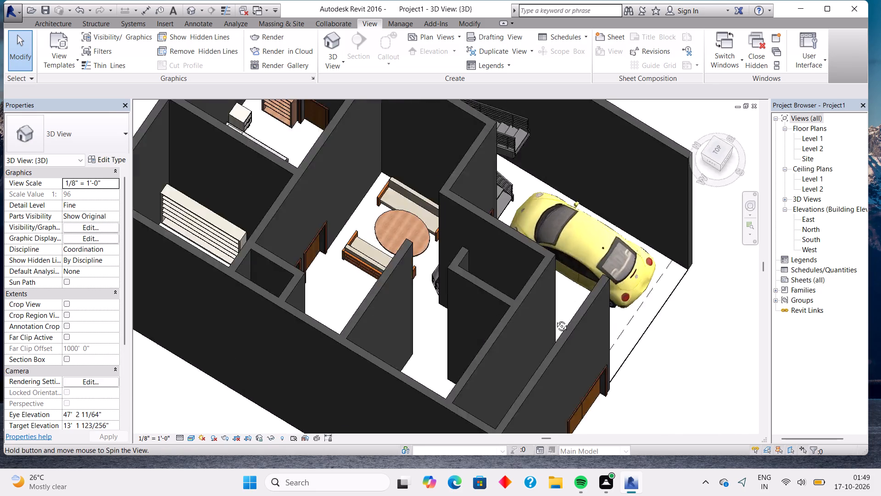
{"action": "middle_click_drag", "start_coordinate": [555, 319], "coordinate": [627, 292], "text": "shift"}
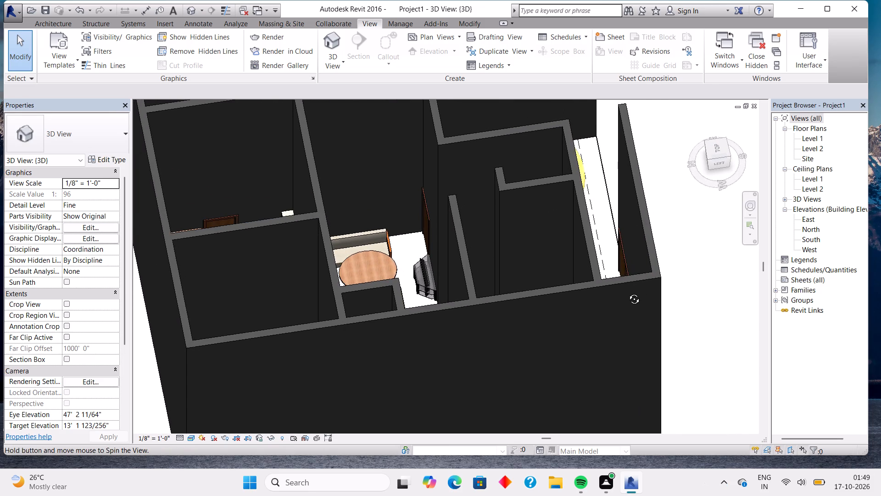
{"action": "middle_click_drag", "start_coordinate": [627, 292], "coordinate": [624, 295], "text": "shift"}
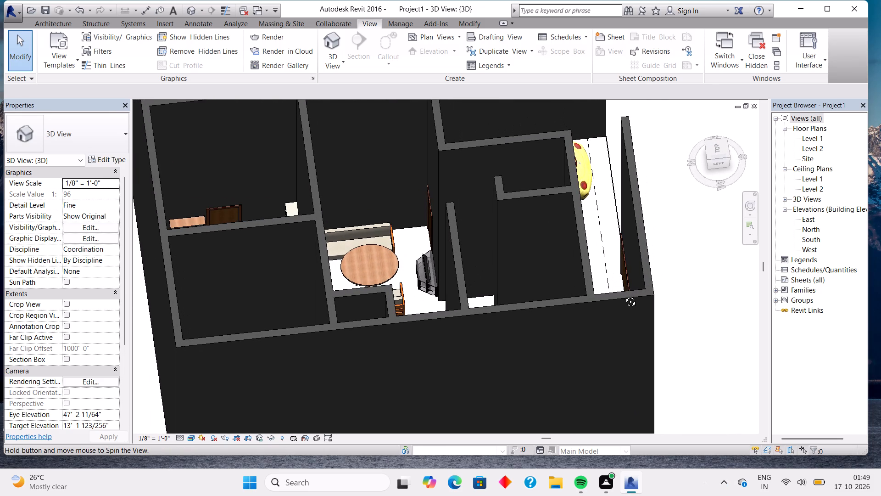
{"action": "middle_click_drag", "start_coordinate": [624, 295], "coordinate": [367, 345], "text": "shift"}
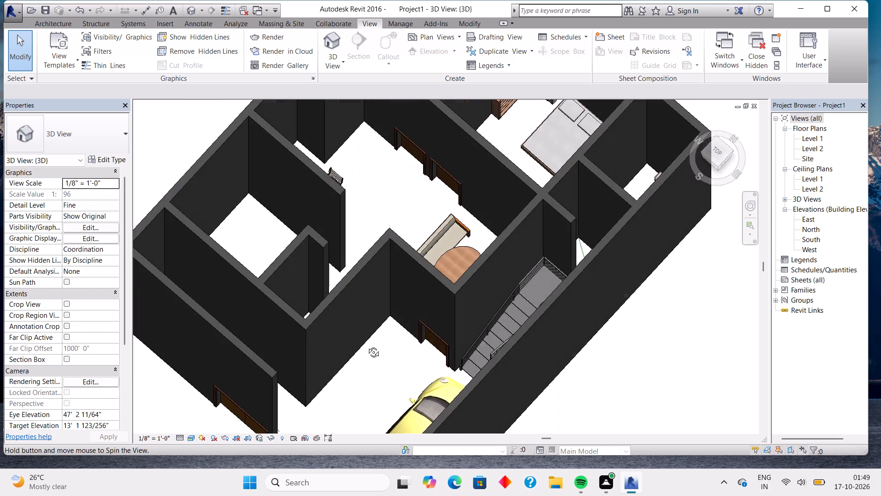
{"action": "middle_click_drag", "start_coordinate": [367, 345], "coordinate": [369, 342], "text": "shift"}
Examine the furnished bedrooms, toilet, dining area and hall at the rear in 3D, finishing with an overview of the house.
{"action": "middle_click_drag", "start_coordinate": [501, 188], "coordinate": [401, 319]}
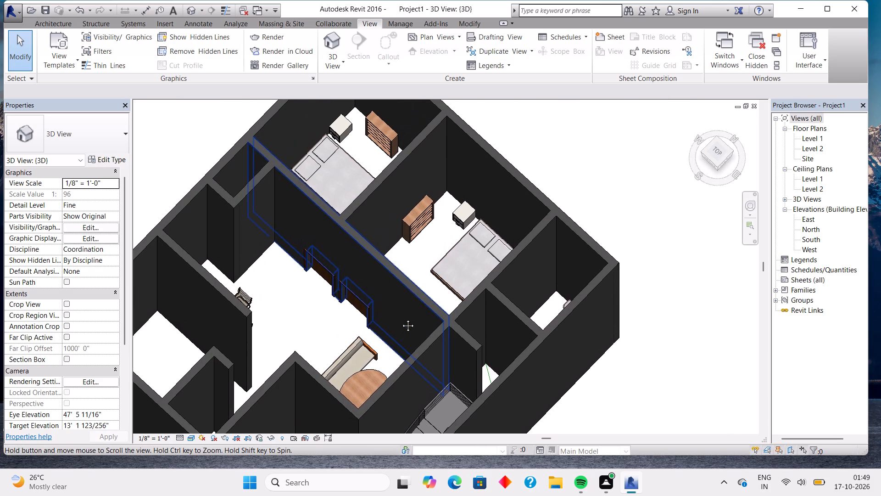
{"action": "middle_click_drag", "start_coordinate": [401, 319], "coordinate": [456, 367]}
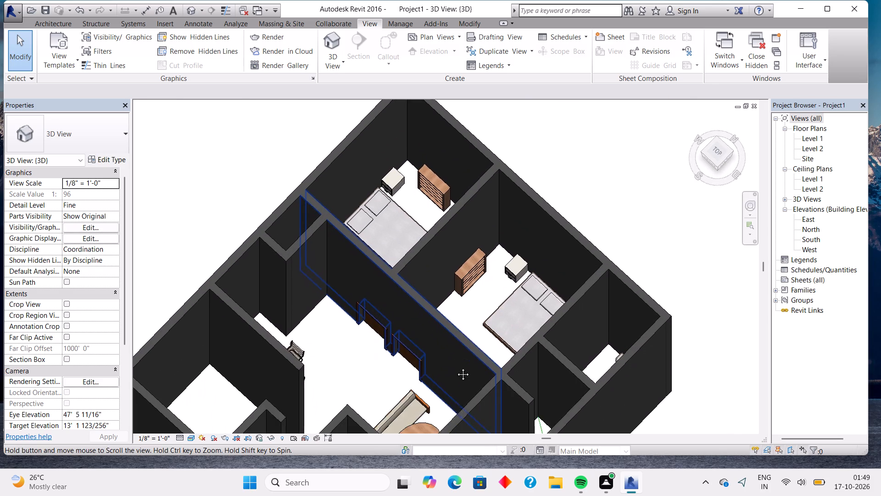
{"action": "middle_click_drag", "start_coordinate": [456, 367], "coordinate": [452, 350]}
{"action": "middle_click_drag", "start_coordinate": [558, 317], "coordinate": [425, 302], "text": "shift"}
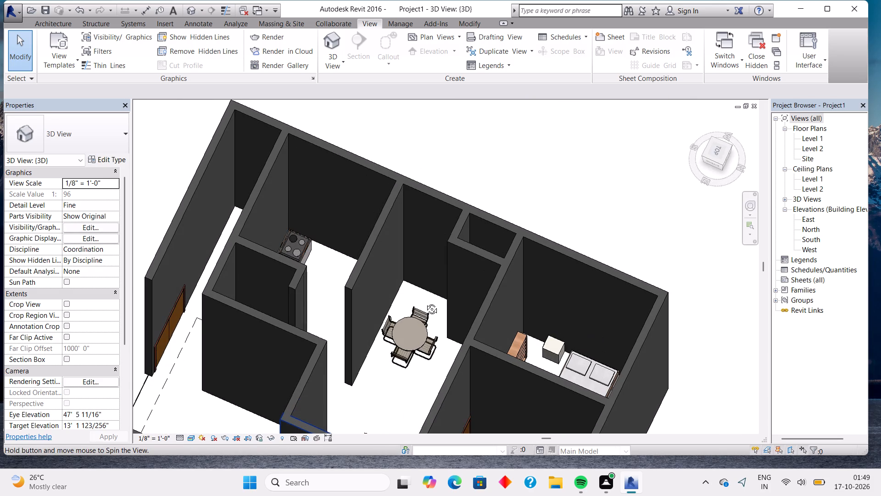
{"action": "middle_click_drag", "start_coordinate": [425, 302], "coordinate": [549, 298], "text": "shift"}
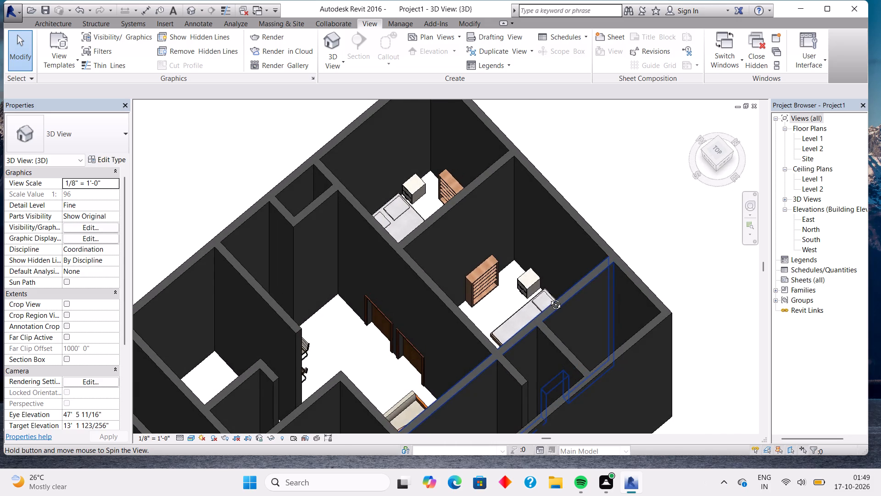
{"action": "middle_click_drag", "start_coordinate": [549, 298], "coordinate": [580, 299], "text": "shift"}
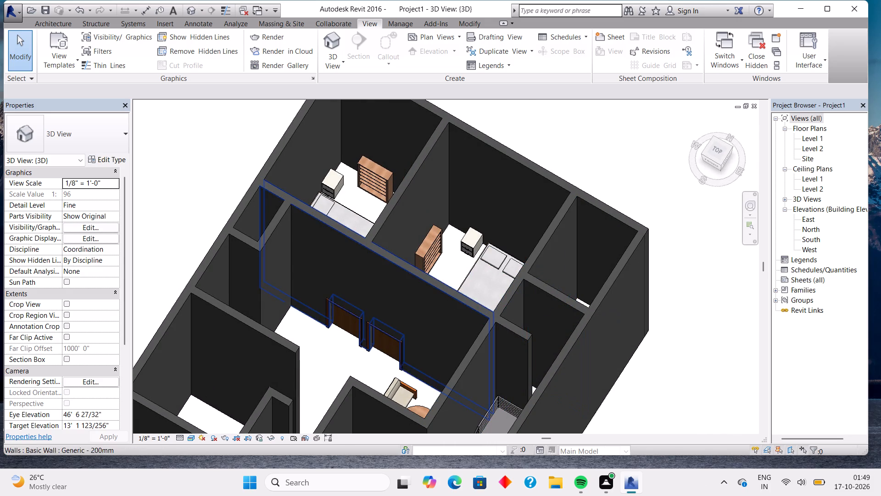
{"action": "middle_click_drag", "start_coordinate": [354, 282], "coordinate": [488, 294]}
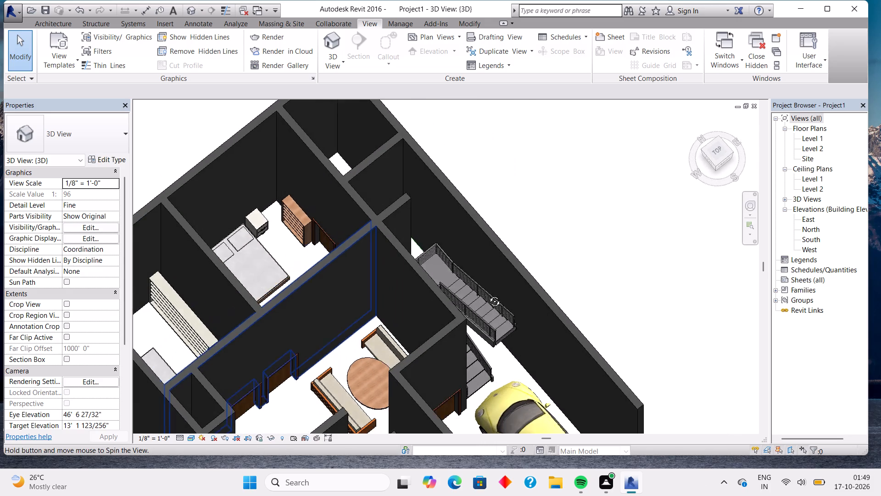
{"action": "middle_click_drag", "start_coordinate": [488, 294], "coordinate": [513, 274]}
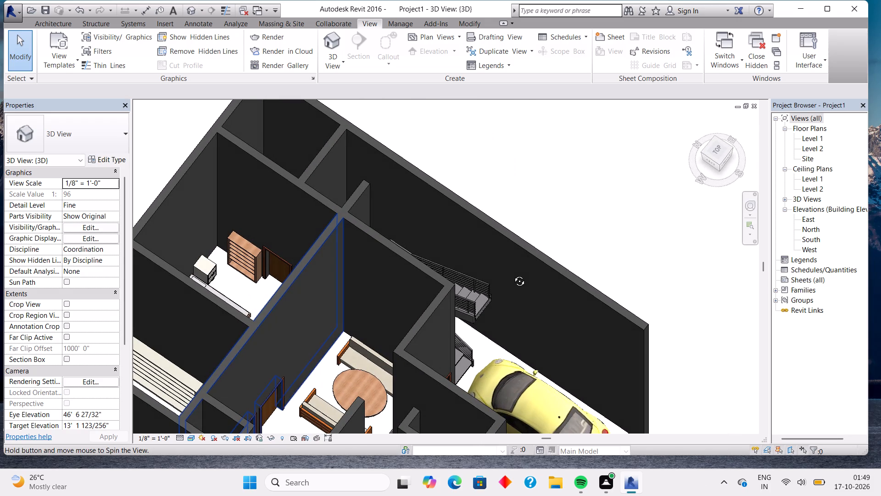
{"action": "middle_click_drag", "start_coordinate": [513, 274], "coordinate": [398, 292]}
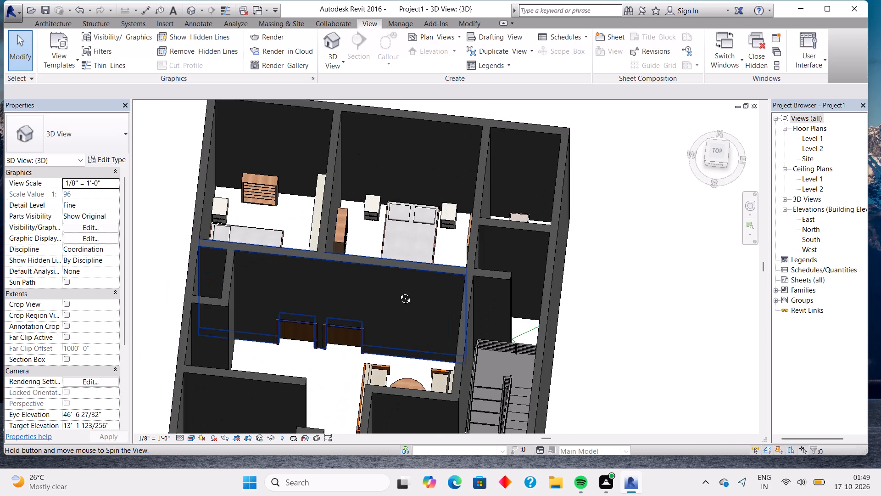
{"action": "middle_click_drag", "start_coordinate": [398, 292], "coordinate": [428, 327]}
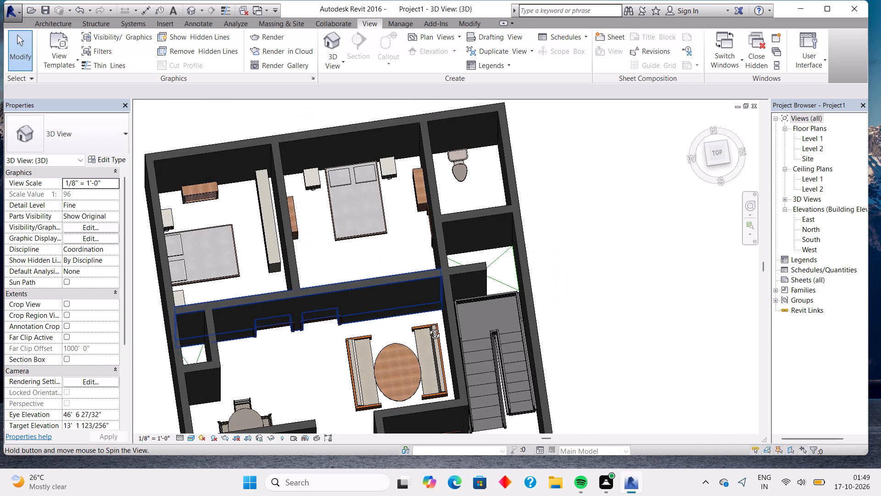
{"action": "middle_click_drag", "start_coordinate": [428, 327], "coordinate": [515, 282]}
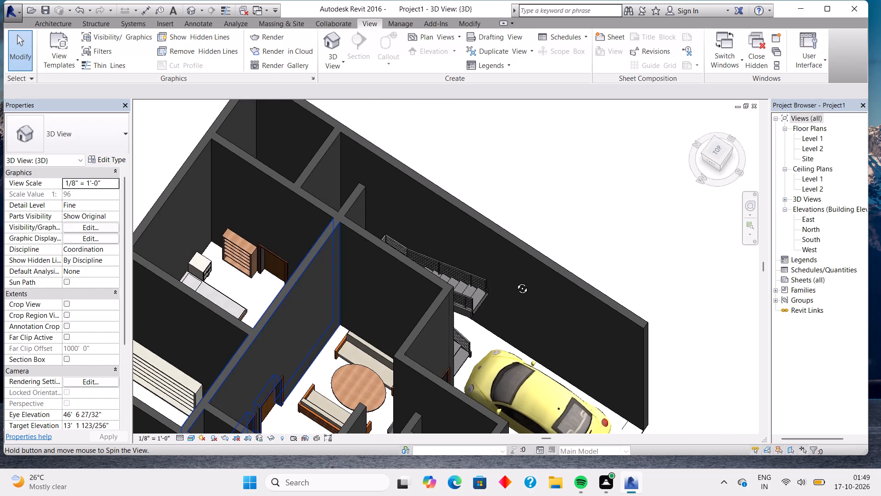
{"action": "middle_click_drag", "start_coordinate": [515, 282], "coordinate": [415, 290]}
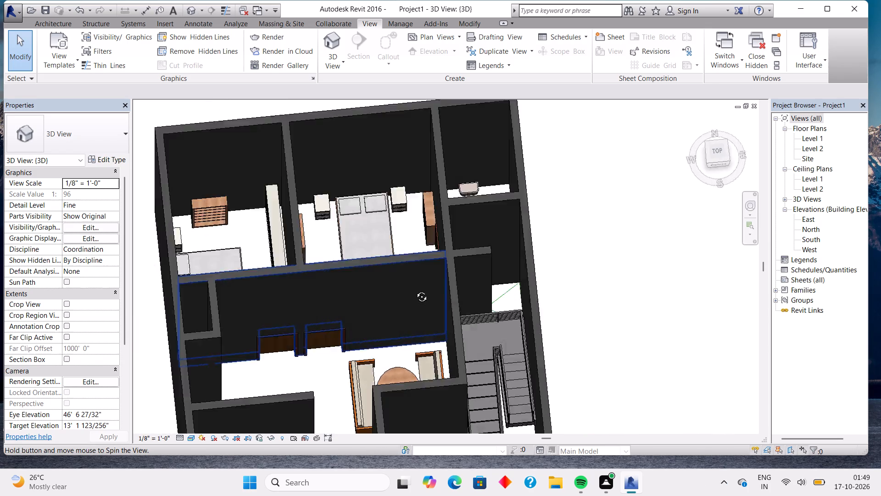
{"action": "middle_click_drag", "start_coordinate": [415, 290], "coordinate": [302, 321]}
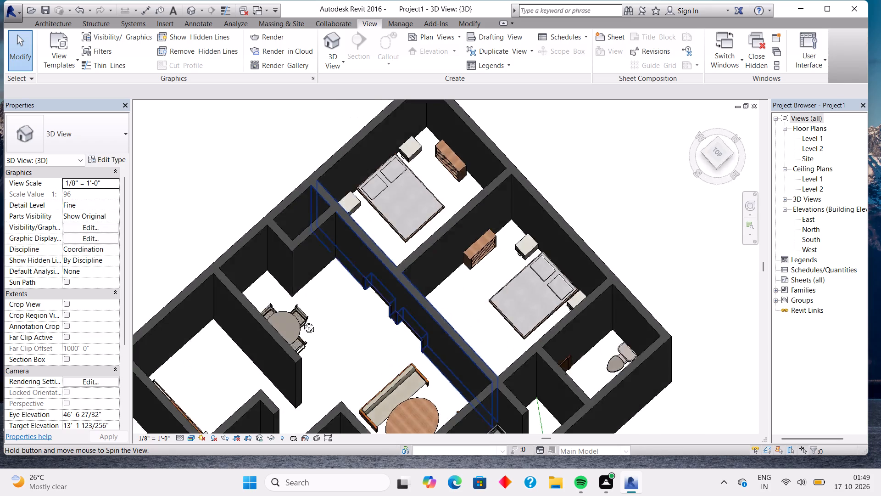
{"action": "middle_click_drag", "start_coordinate": [302, 321], "coordinate": [414, 313]}
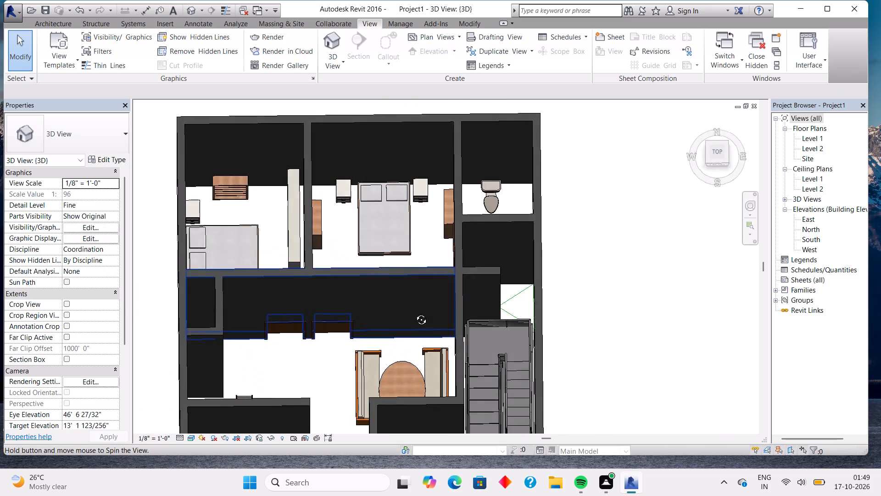
{"action": "middle_click_drag", "start_coordinate": [414, 313], "coordinate": [431, 293]}
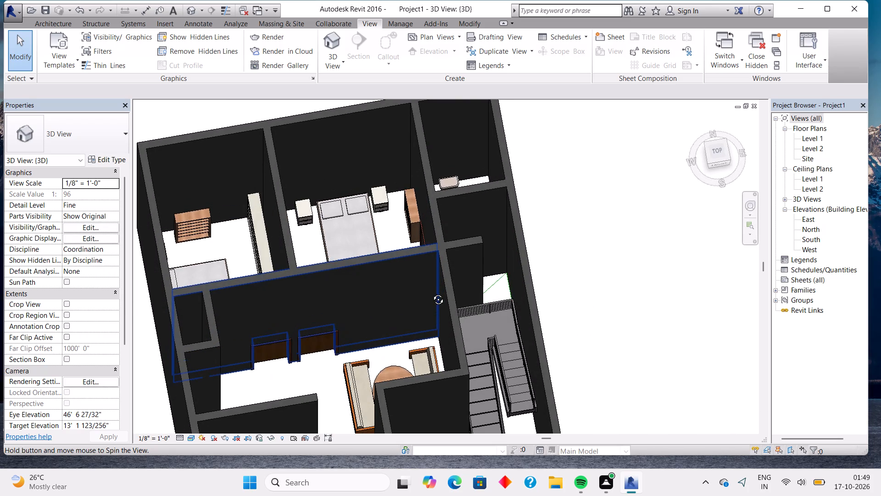
{"action": "middle_click_drag", "start_coordinate": [431, 293], "coordinate": [424, 249]}
{"action": "scroll", "coordinate": [424, 249], "scroll_direction": "down", "scroll_amount": 3}
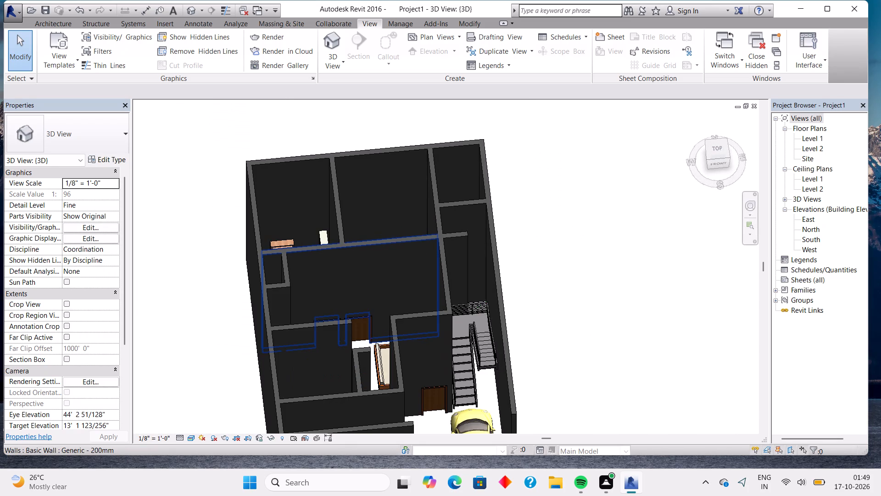
{"action": "scroll", "coordinate": [410, 278], "scroll_direction": "down", "scroll_amount": 1}
{"action": "middle_click_drag", "start_coordinate": [374, 348], "coordinate": [317, 238]}
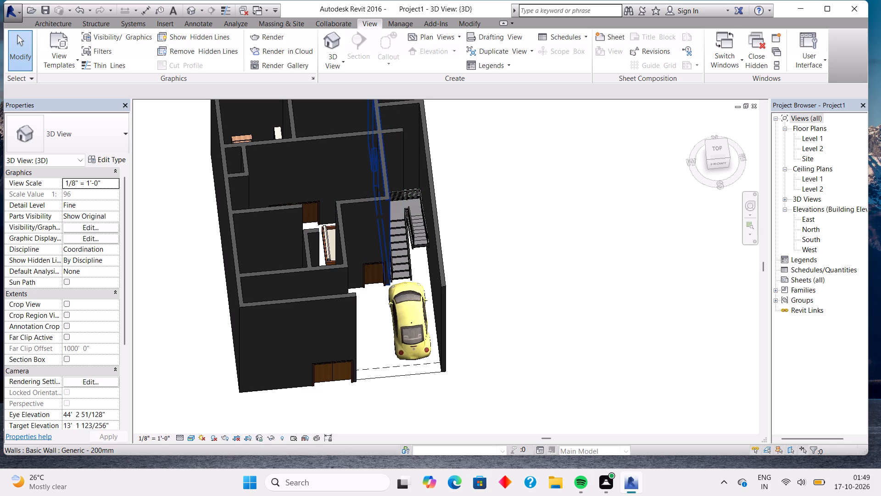
Return to the Level 1 floor plan.
{"action": "double_click", "coordinate": [811, 140]}
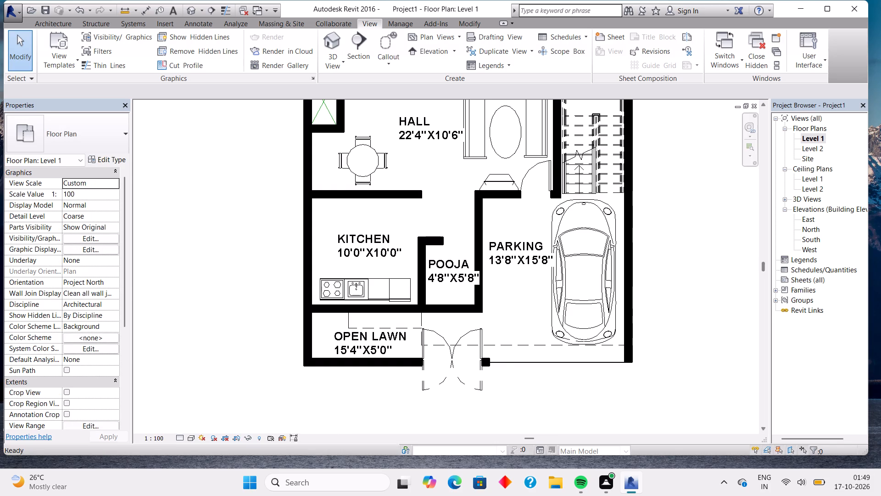
Examine the whole Level 1 floor plan, from the rear bedrooms to the open lawn, parking and front double door.
{"action": "scroll", "coordinate": [675, 210], "scroll_direction": "down", "scroll_amount": 5}
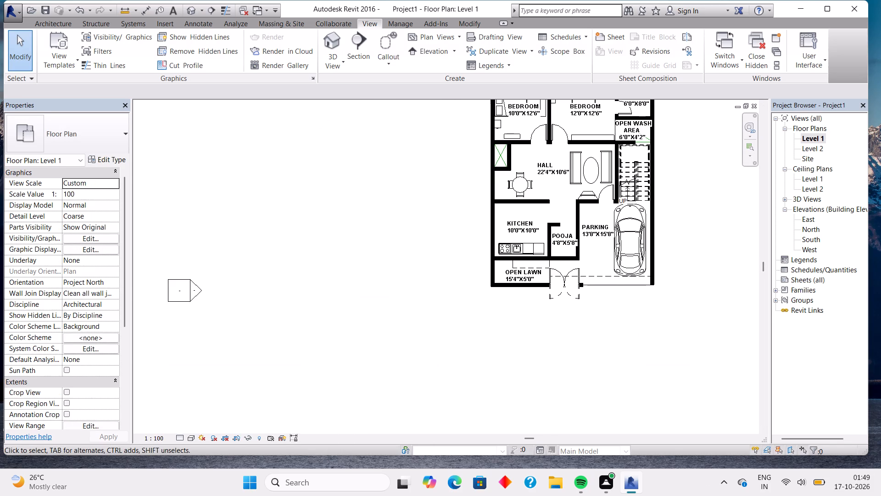
{"action": "middle_click_drag", "start_coordinate": [686, 163], "coordinate": [673, 205]}
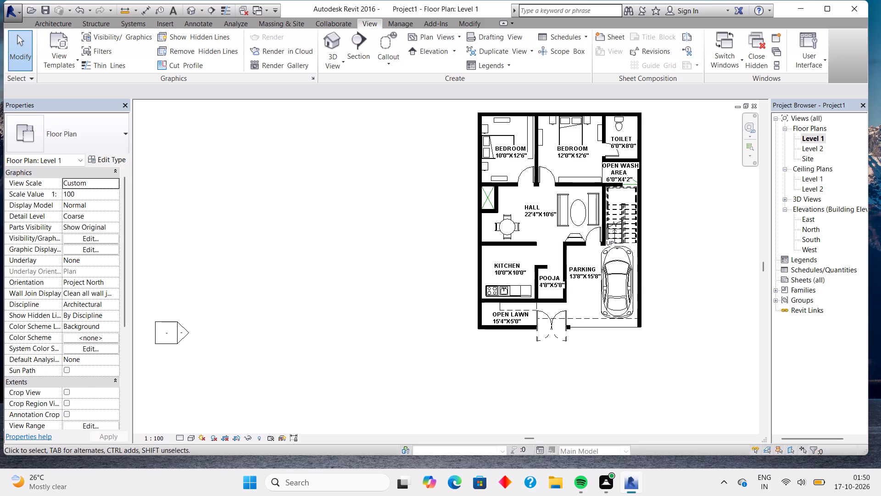
{"action": "middle_click_drag", "start_coordinate": [687, 209], "coordinate": [639, 248]}
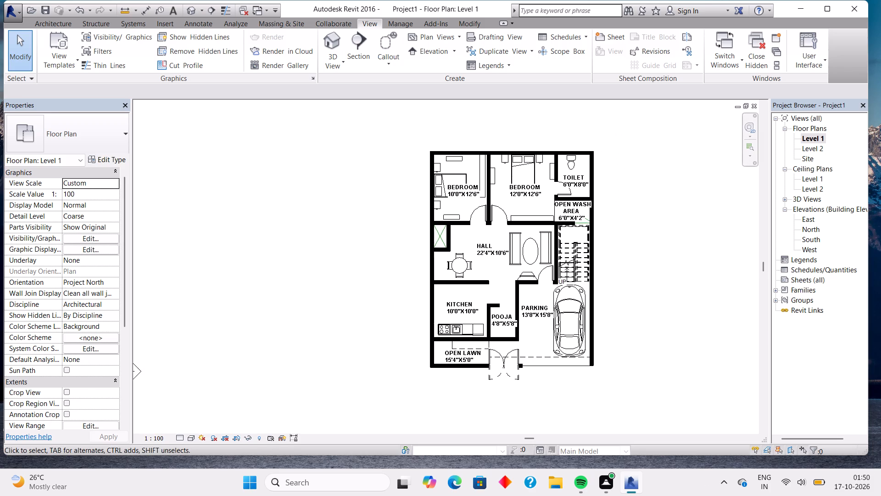
{"action": "scroll", "coordinate": [639, 248], "scroll_direction": "up", "scroll_amount": 3}
{"action": "scroll", "coordinate": [639, 248], "scroll_direction": "down", "scroll_amount": 2}
{"action": "scroll", "coordinate": [639, 248], "scroll_direction": "up", "scroll_amount": 1}
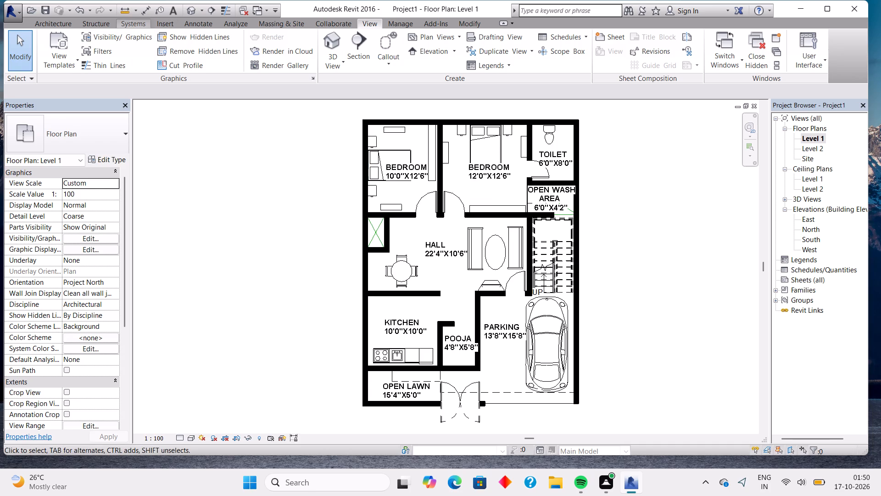
Save the project as PLAN 16 in the Documents folder, as a Revit project file (*.rvt).
{"action": "left_click", "coordinate": [42, 10]}
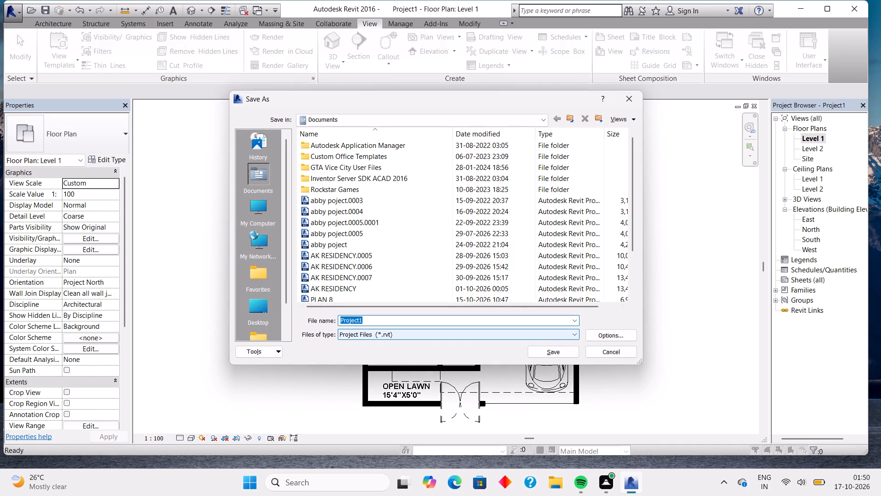
{"action": "key", "text": "BackSpace"}
{"action": "type", "text": "PLAN 16"}
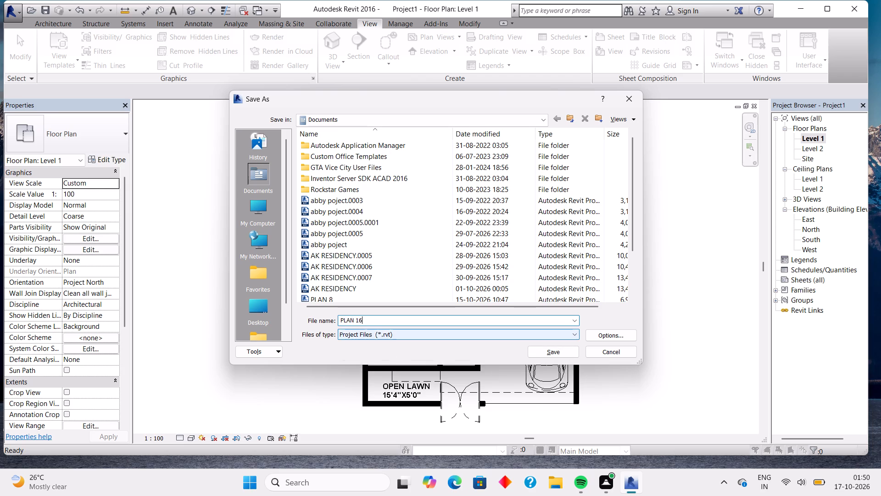
{"action": "left_click", "coordinate": [566, 350]}
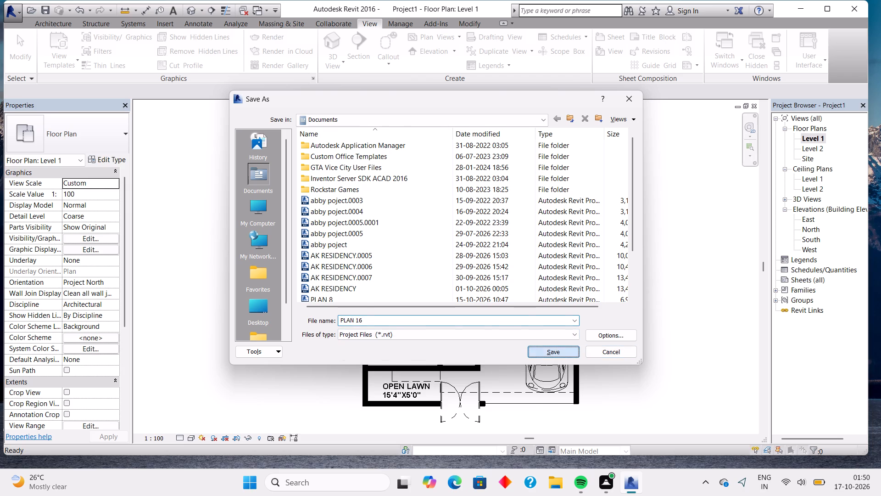